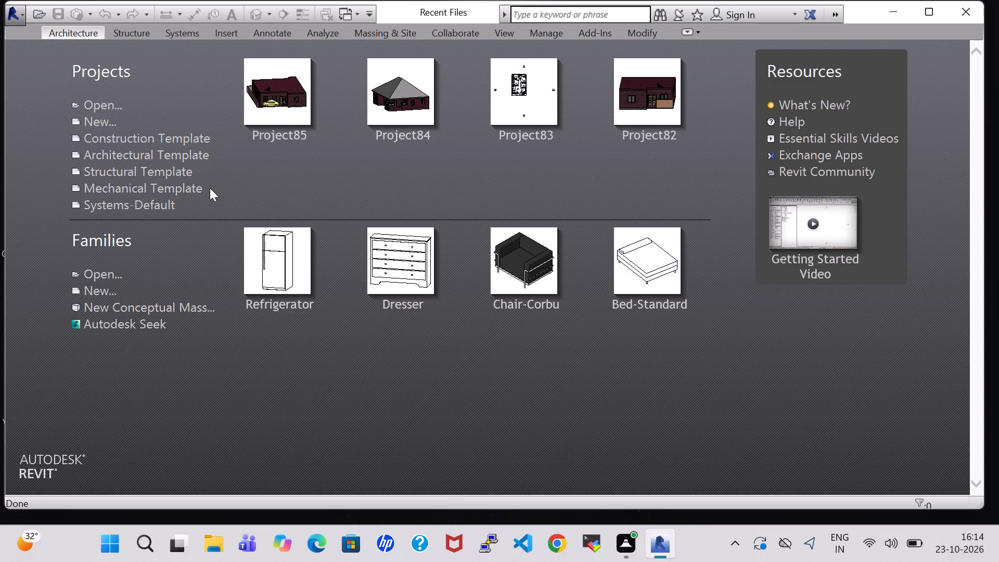
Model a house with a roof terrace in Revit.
Create a new project from the Architectural Template.
{"action": "left_click", "coordinate": [102, 120]}
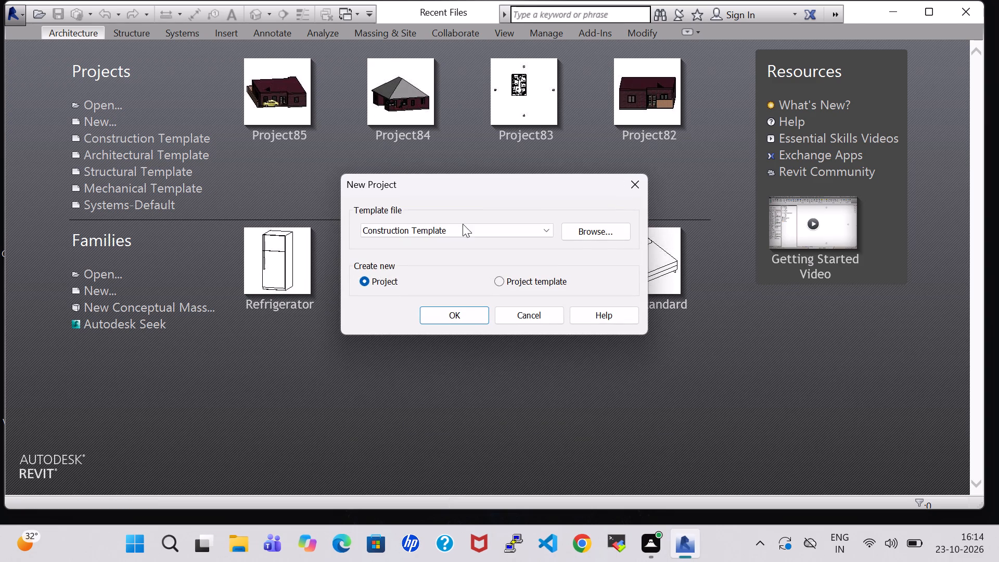
{"action": "left_click", "coordinate": [488, 224]}
{"action": "left_click", "coordinate": [449, 259]}
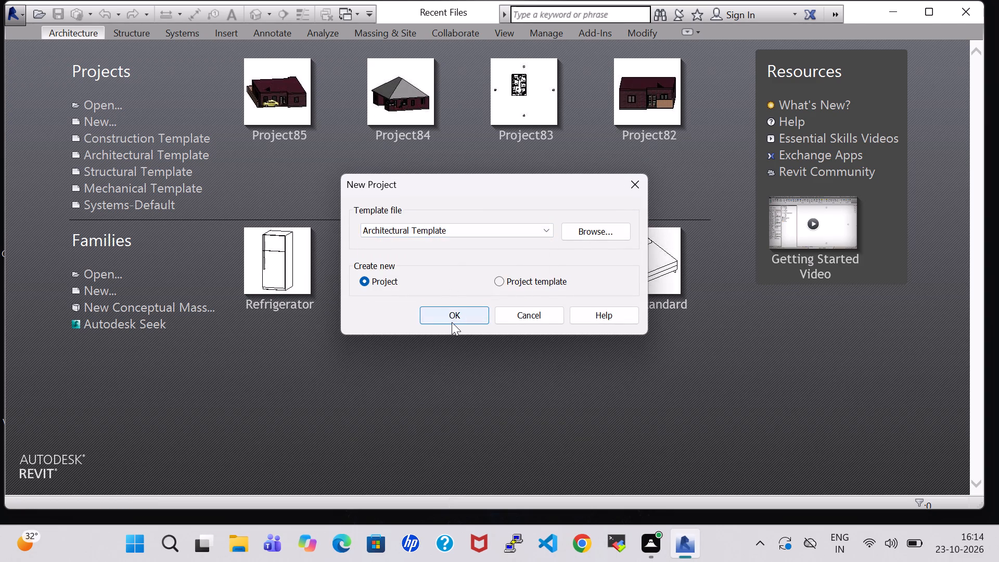
{"action": "left_click", "coordinate": [452, 322]}
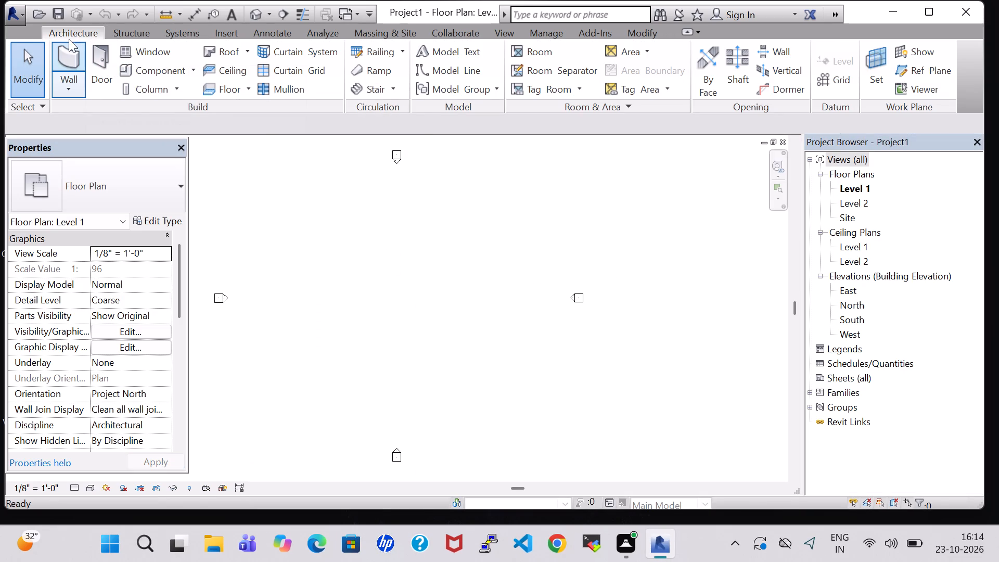
Draw a closed rectangle of Generic - 8" walls, 10' high, about 32' wide and 44'-9" long, on Level 1.
{"action": "left_click", "coordinate": [70, 49]}
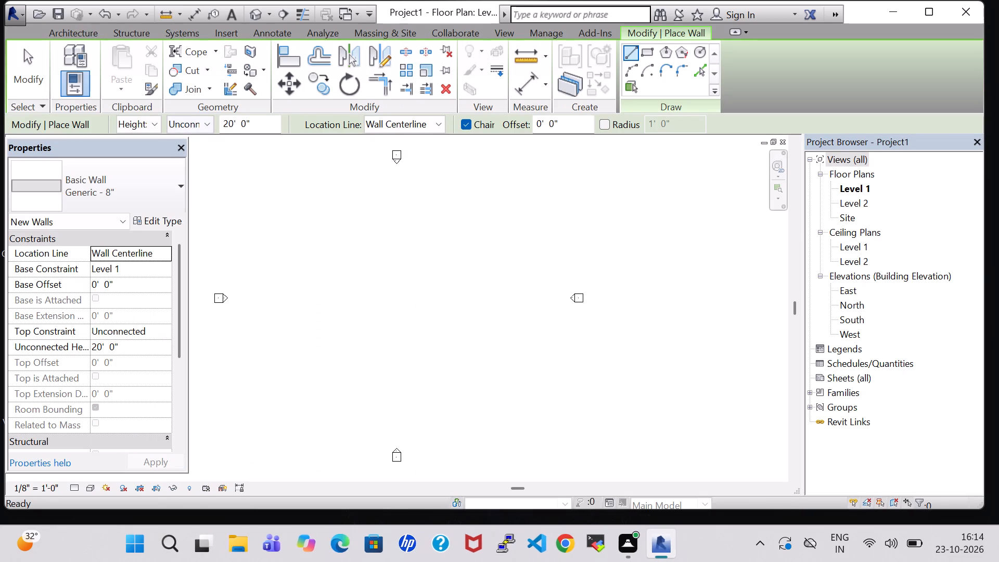
{"action": "left_click", "coordinate": [227, 122]}
{"action": "key", "text": "BackSpace"}
{"action": "key", "text": "1"}
{"action": "key", "text": "Return"}
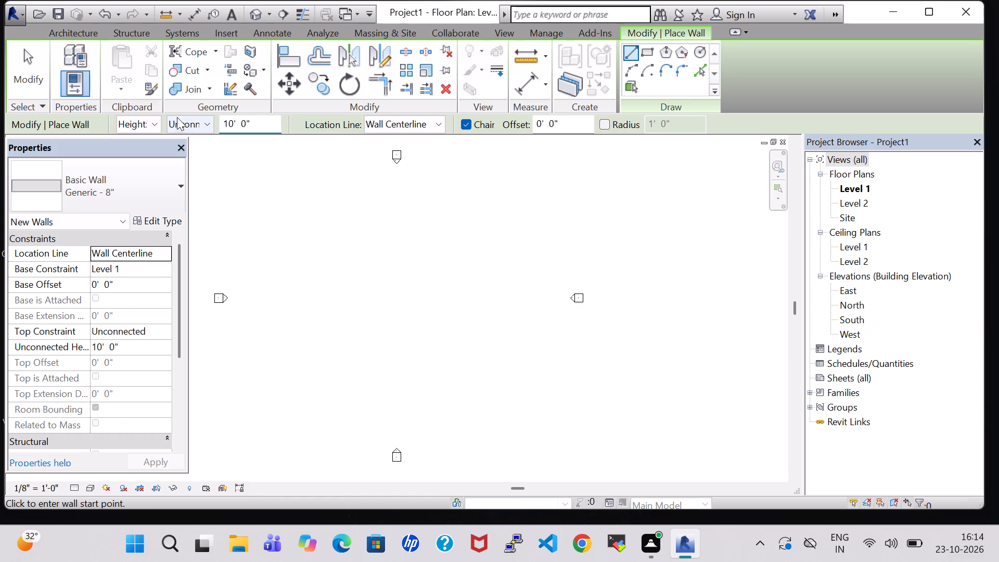
{"action": "left_click", "coordinate": [71, 28]}
{"action": "left_click", "coordinate": [70, 45]}
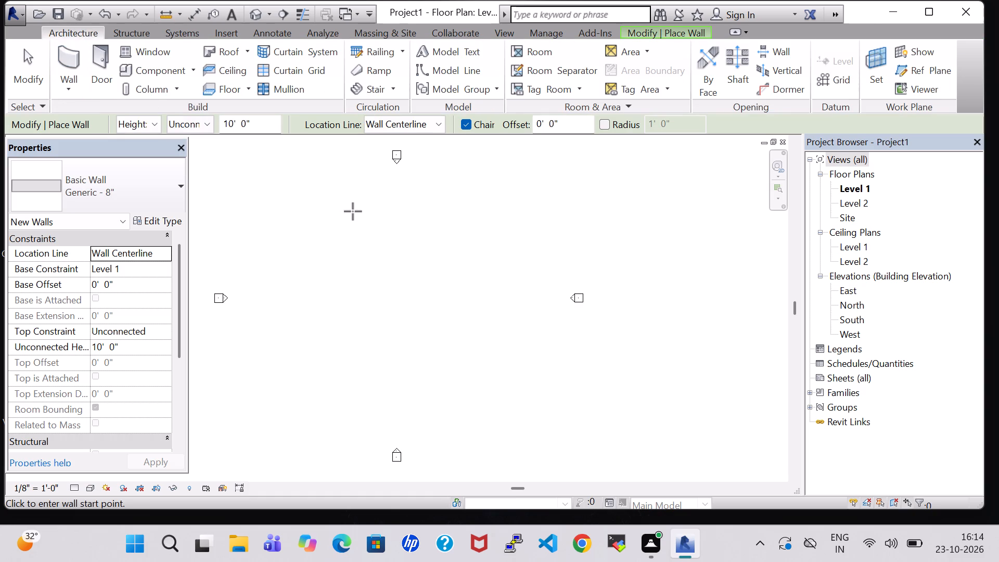
{"action": "left_click", "coordinate": [347, 225]}
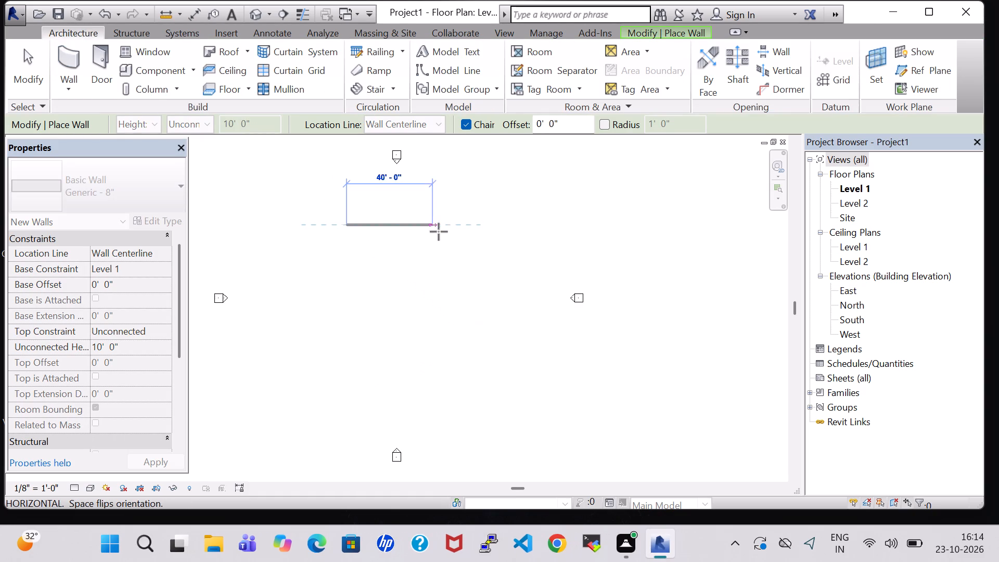
{"action": "scroll", "coordinate": [450, 231], "scroll_direction": "up", "scroll_amount": 4}
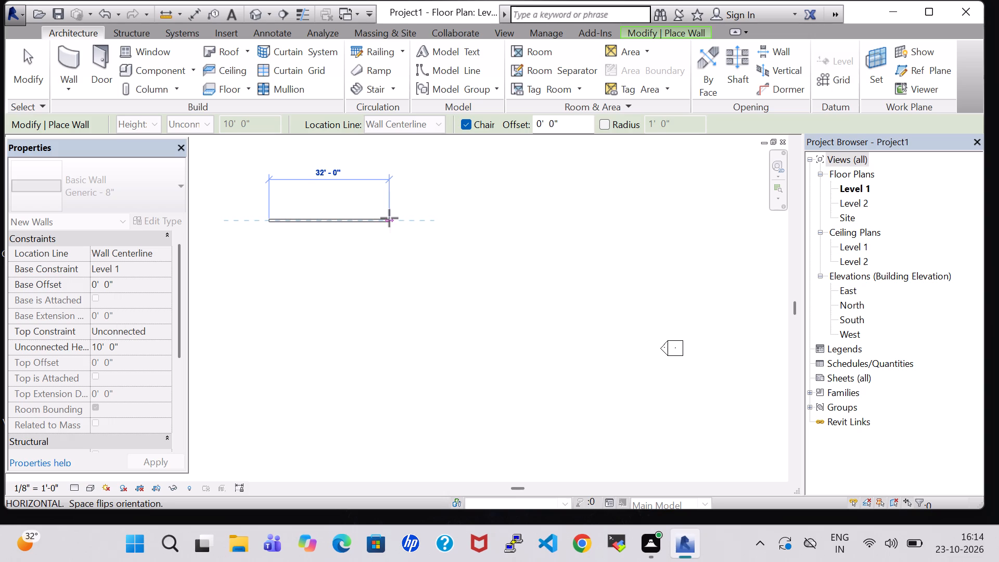
{"action": "left_click", "coordinate": [389, 218]}
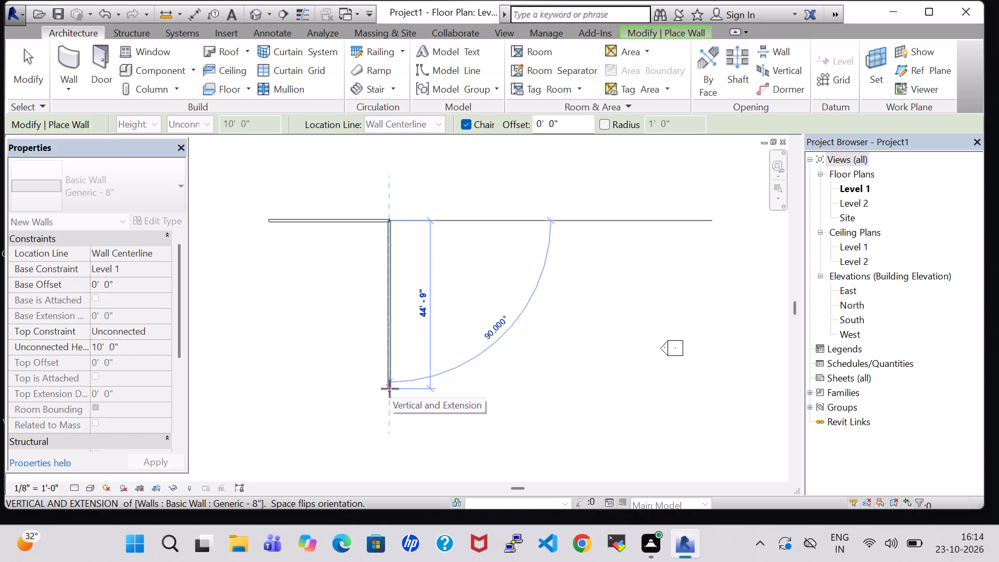
{"action": "left_click", "coordinate": [390, 390]}
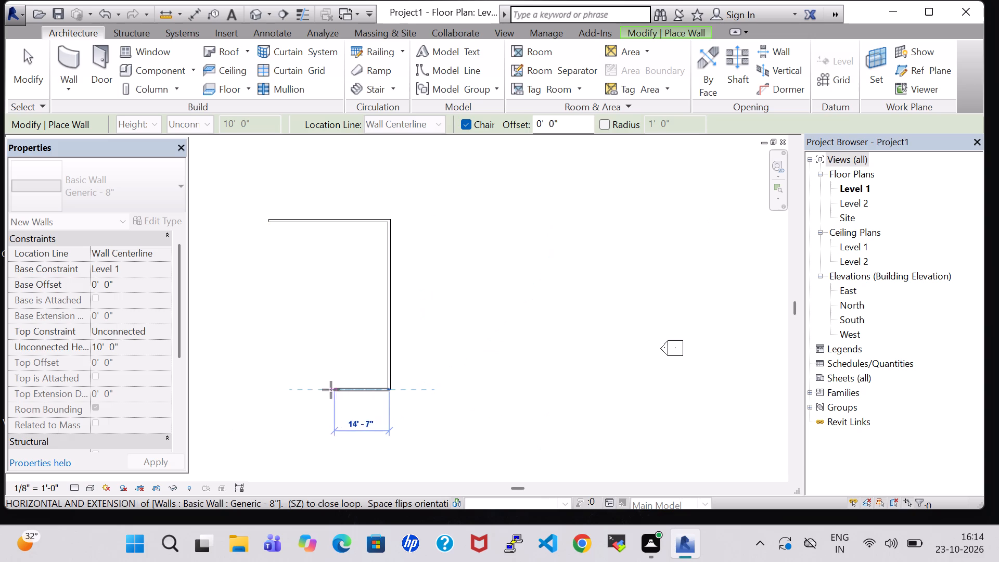
{"action": "left_click", "coordinate": [272, 391]}
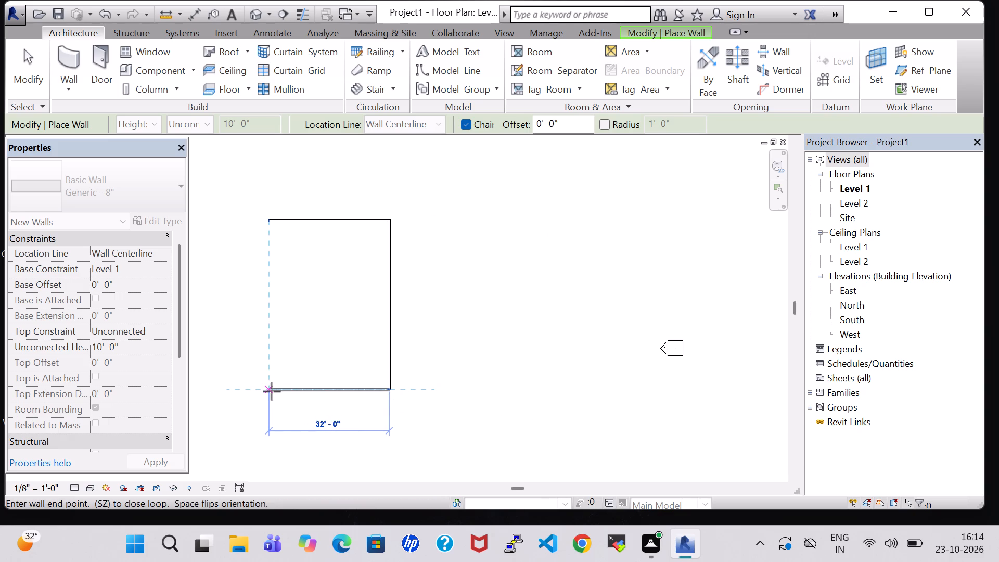
{"action": "scroll", "coordinate": [270, 245], "scroll_direction": "up", "scroll_amount": 3}
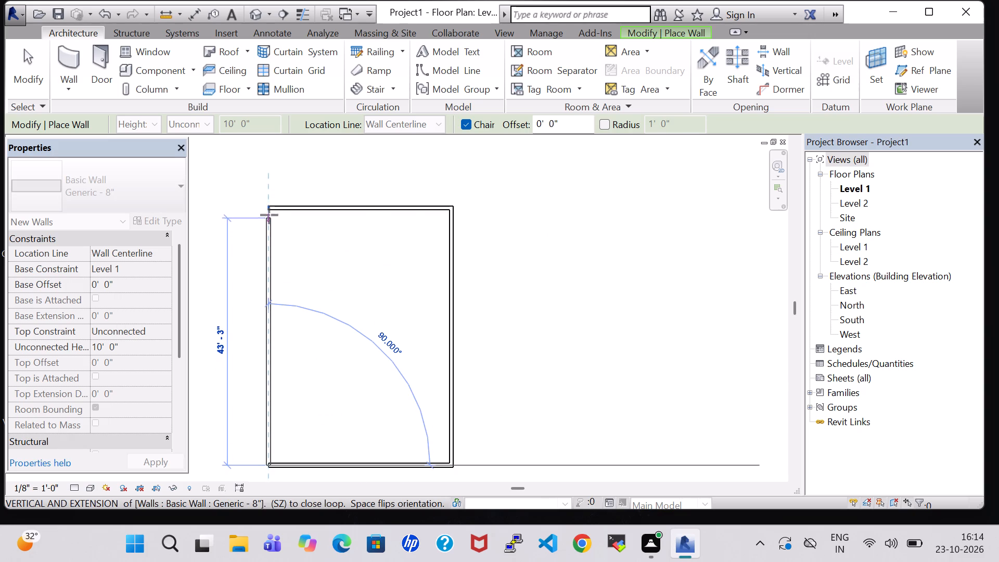
{"action": "left_click", "coordinate": [269, 212]}
{"action": "scroll", "coordinate": [294, 277], "scroll_direction": "down", "scroll_amount": 2}
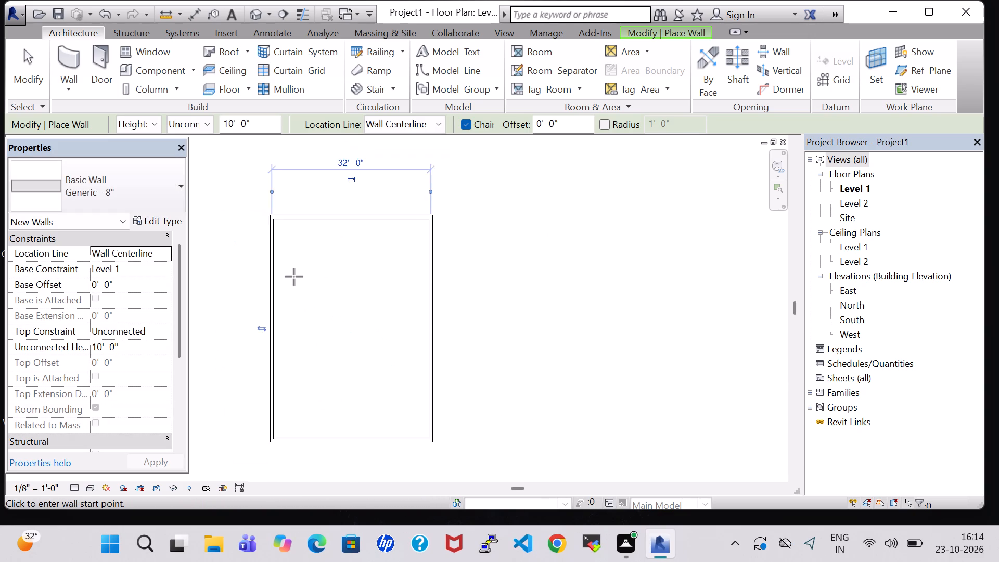
{"action": "middle_click_drag", "start_coordinate": [348, 276], "coordinate": [422, 273]}
{"action": "key", "text": "Escape"}
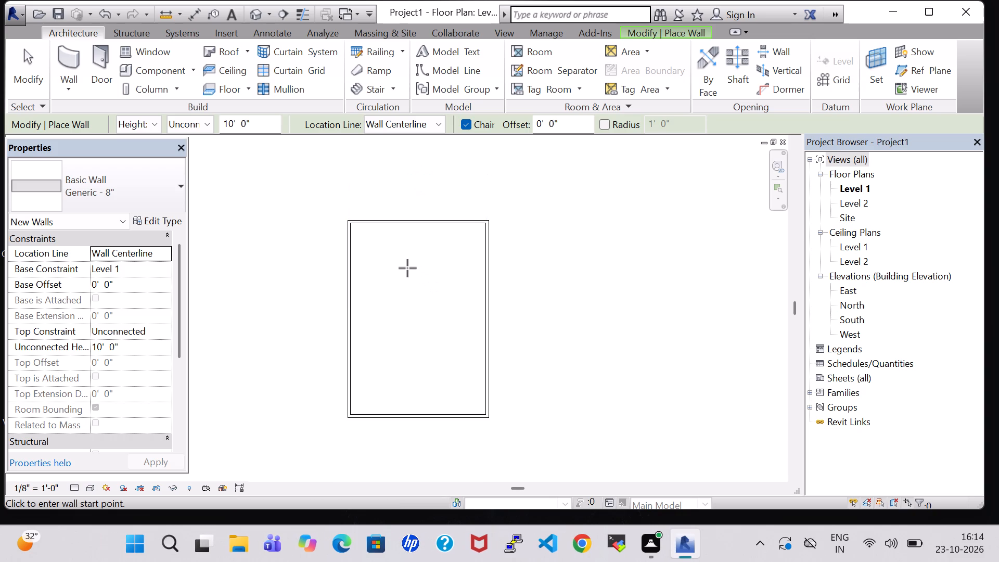
Wall off a narrow strip about 12'-5" by 2'-7" inside the southwest corner of the outer walls.
{"action": "scroll", "coordinate": [407, 268], "scroll_direction": "up", "scroll_amount": 2}
{"action": "middle_click_drag", "start_coordinate": [407, 268], "coordinate": [422, 242]}
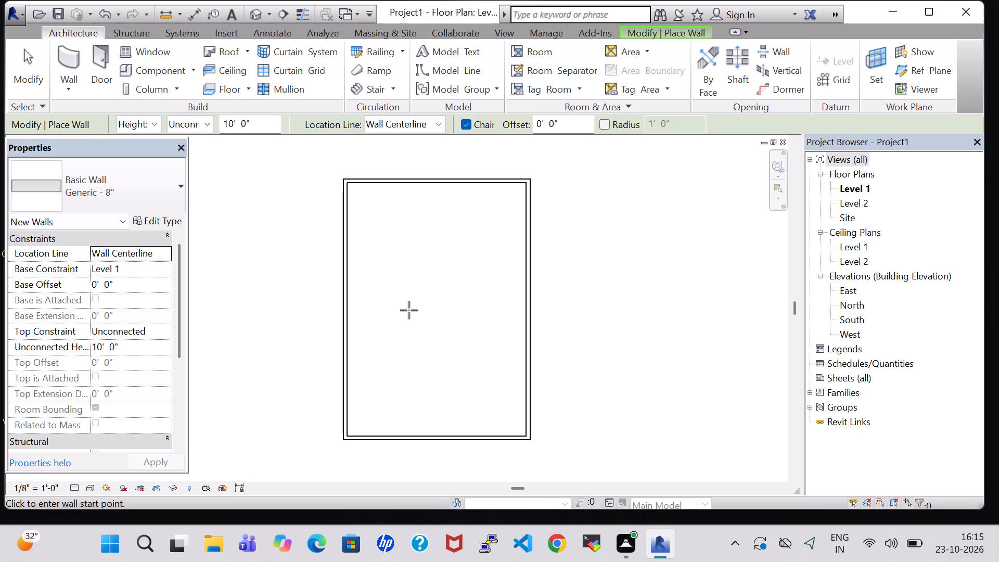
{"action": "scroll", "coordinate": [337, 444], "scroll_direction": "up", "scroll_amount": 4}
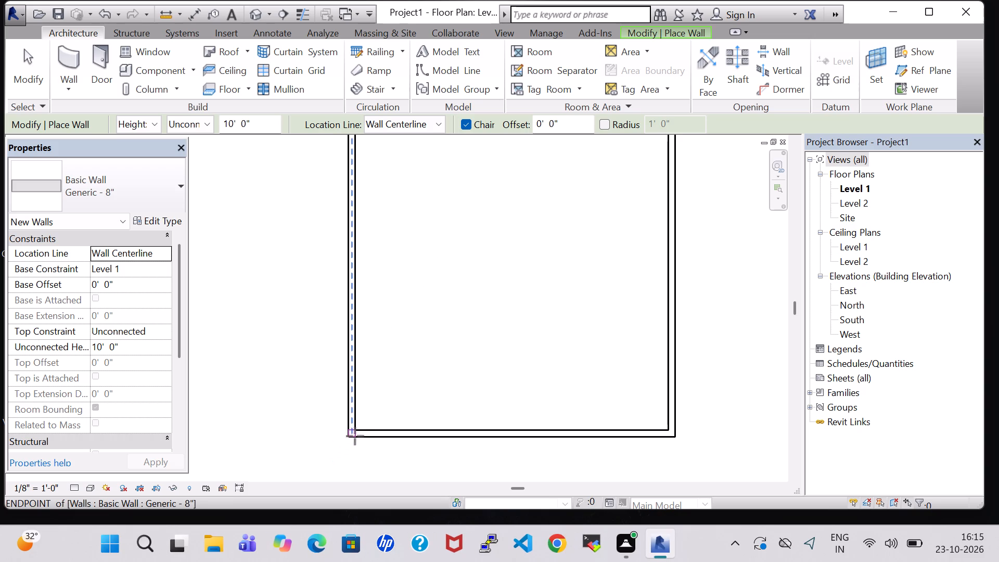
{"action": "left_click", "coordinate": [353, 408]}
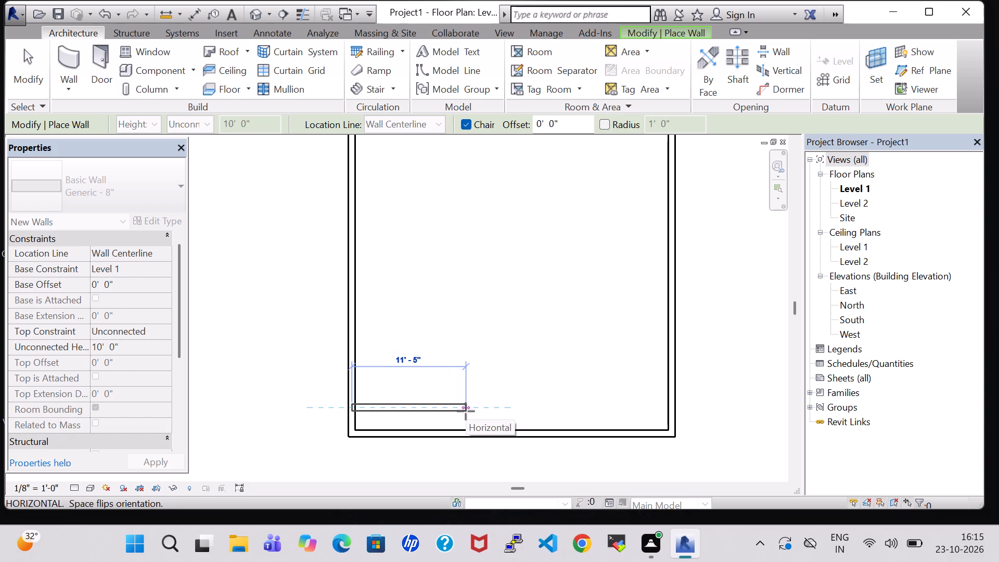
{"action": "left_click", "coordinate": [476, 411]}
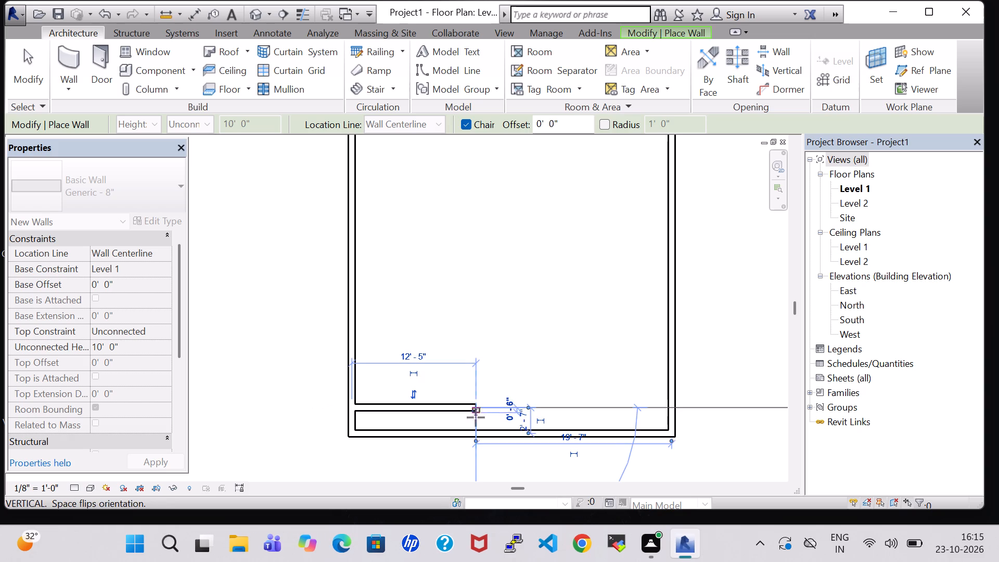
{"action": "left_click", "coordinate": [476, 429]}
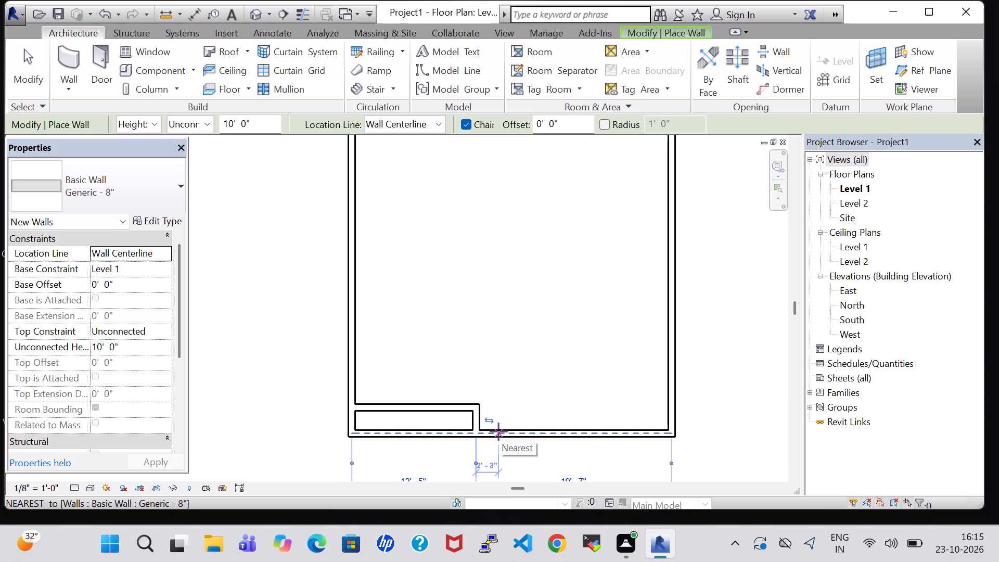
{"action": "key", "text": "Escape"}
{"action": "key", "text": "Escape"}
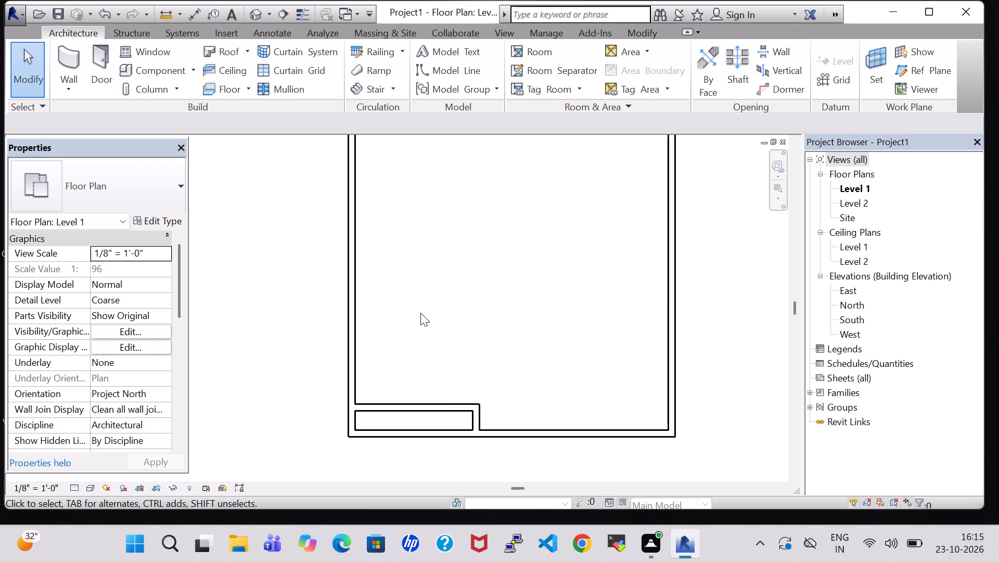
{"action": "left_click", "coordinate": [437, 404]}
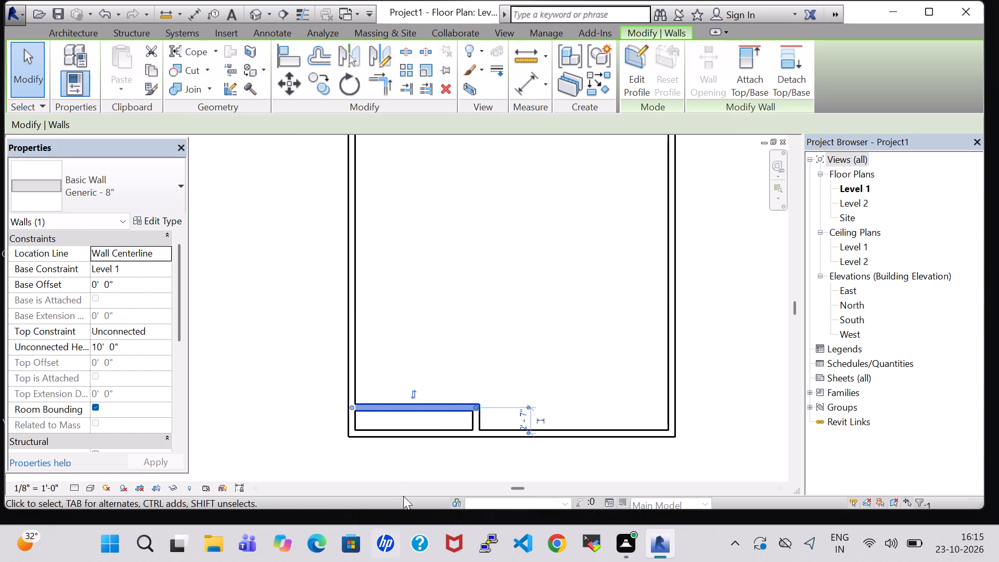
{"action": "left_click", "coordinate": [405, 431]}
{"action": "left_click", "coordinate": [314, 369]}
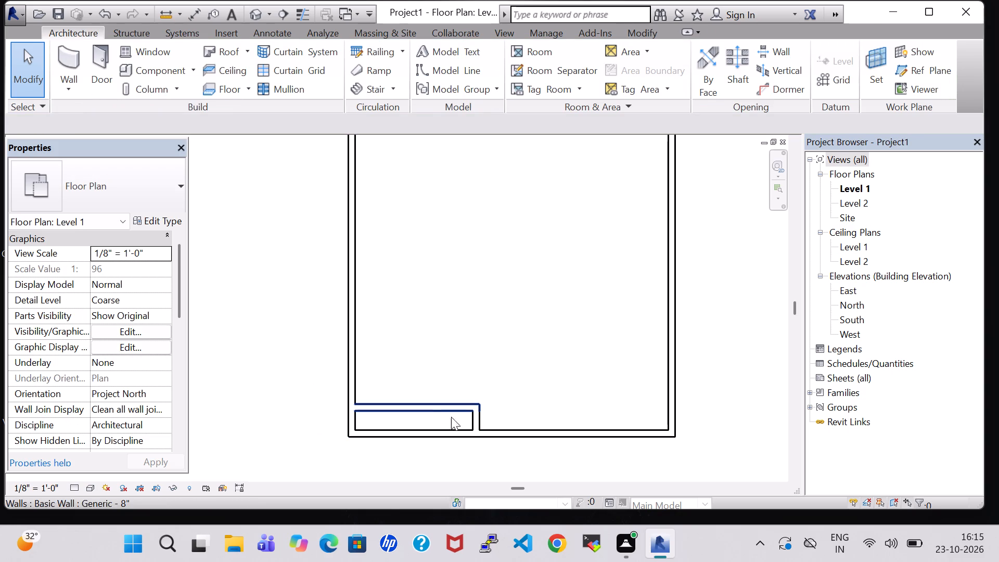
Draw a wall about 12' north from the south wall's midpoint, continuing about 16' west to the west wall.
{"action": "left_click", "coordinate": [58, 53]}
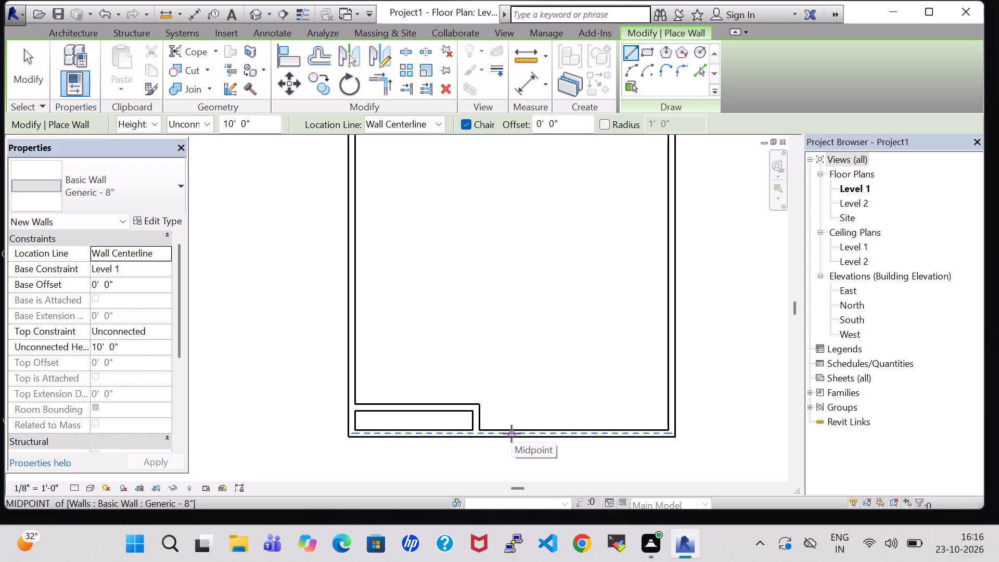
{"action": "left_click", "coordinate": [511, 433]}
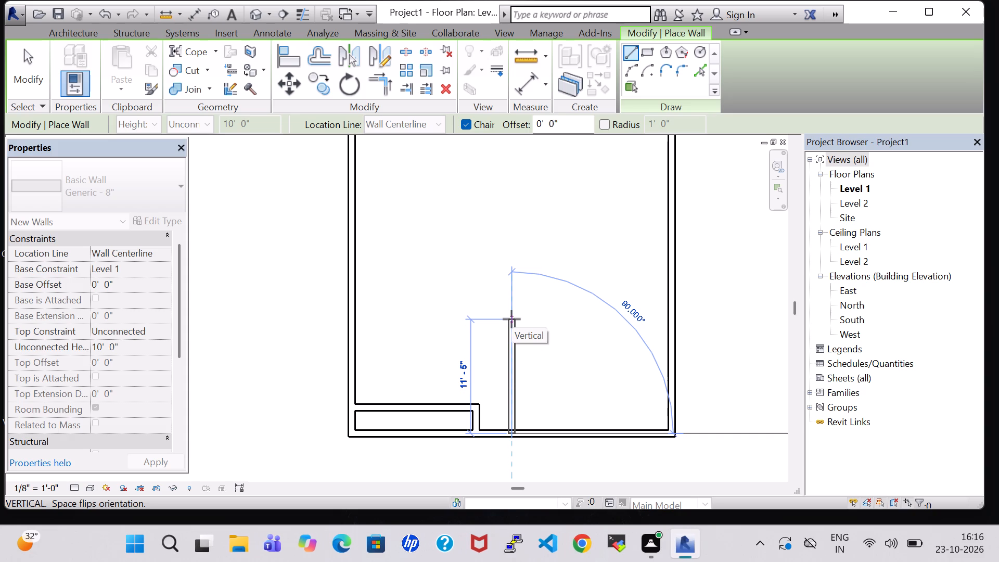
{"action": "left_click", "coordinate": [511, 313]}
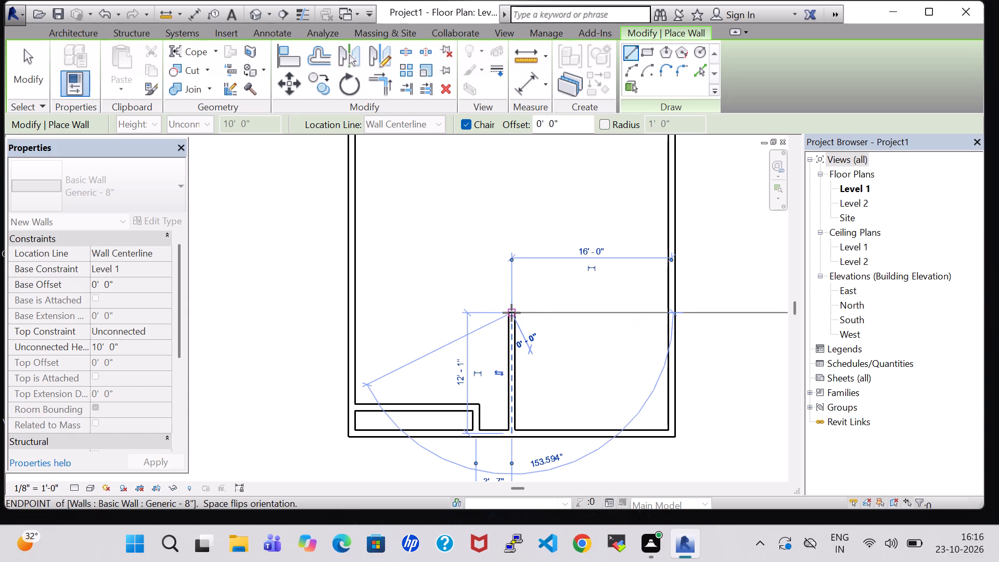
{"action": "left_click", "coordinate": [355, 313]}
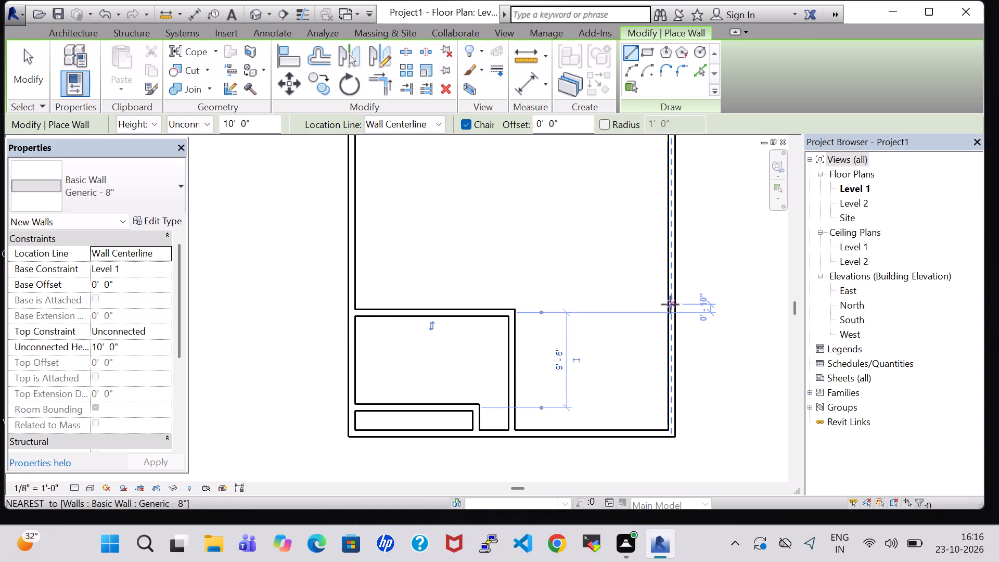
Draw a wall from that room's northeast corner straight across to the east outer wall.
{"action": "left_click", "coordinate": [673, 306]}
{"action": "key", "text": "Escape"}
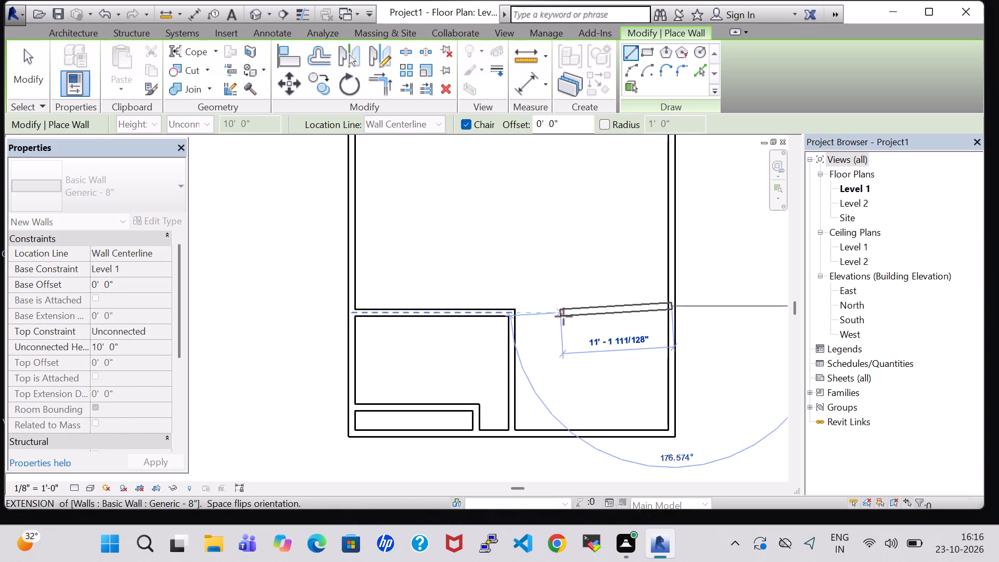
{"action": "left_click", "coordinate": [511, 313]}
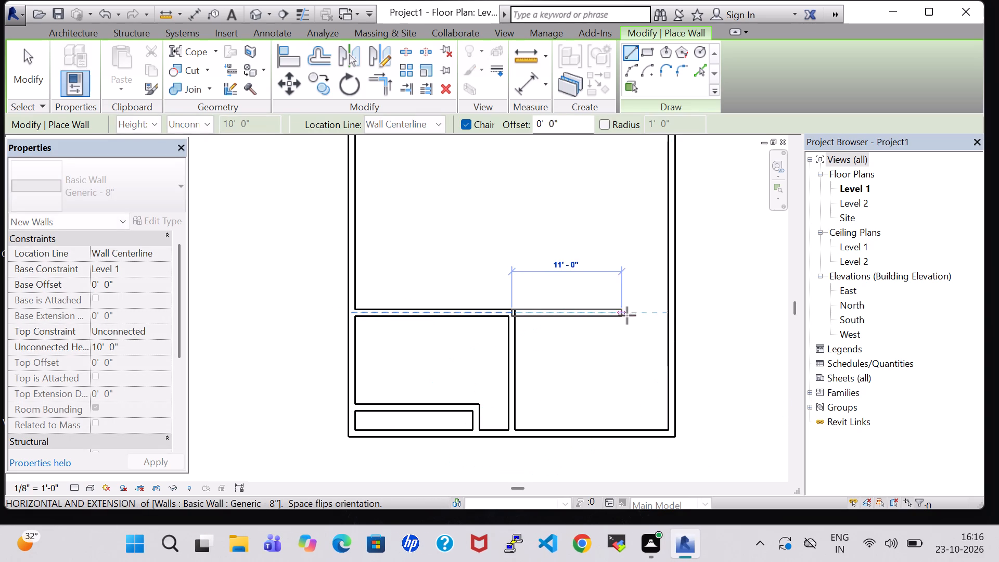
{"action": "left_click", "coordinate": [670, 311]}
{"action": "scroll", "coordinate": [601, 329], "scroll_direction": "down", "scroll_amount": 2}
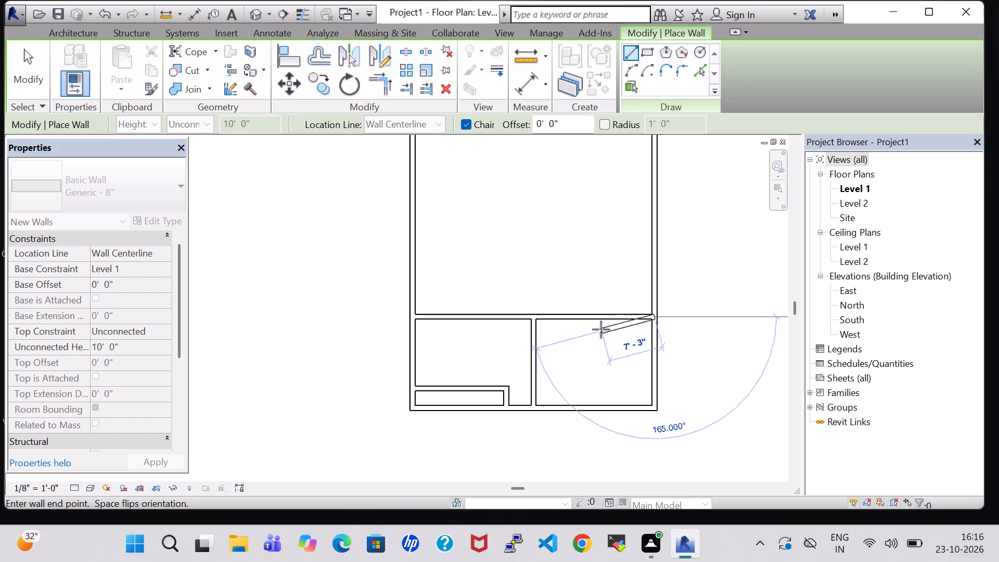
{"action": "key", "text": "Escape"}
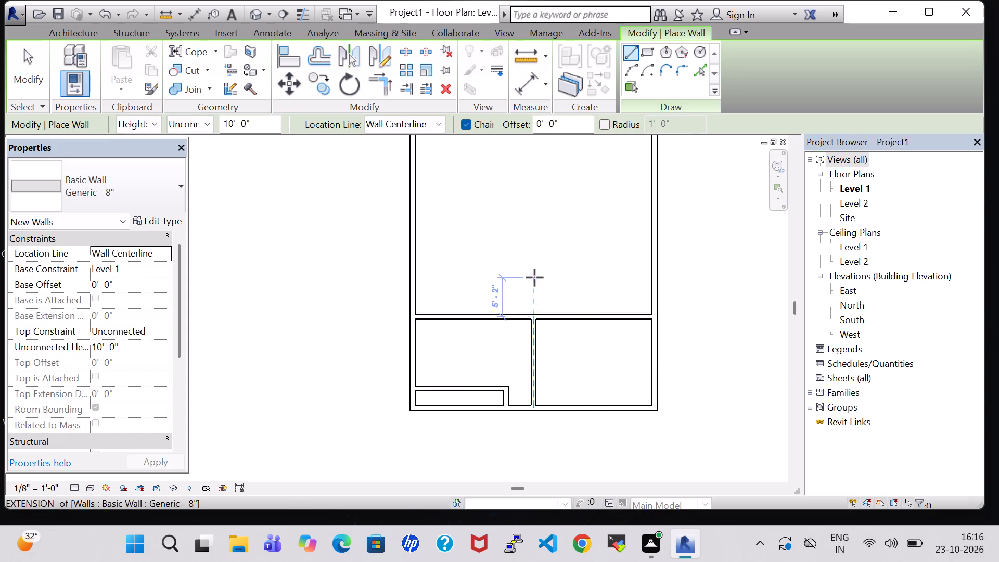
Wall off a narrow strip about 12'-8" by 2'-5" inside the northwest corner of the outer walls.
{"action": "middle_click_drag", "start_coordinate": [582, 262], "coordinate": [569, 337]}
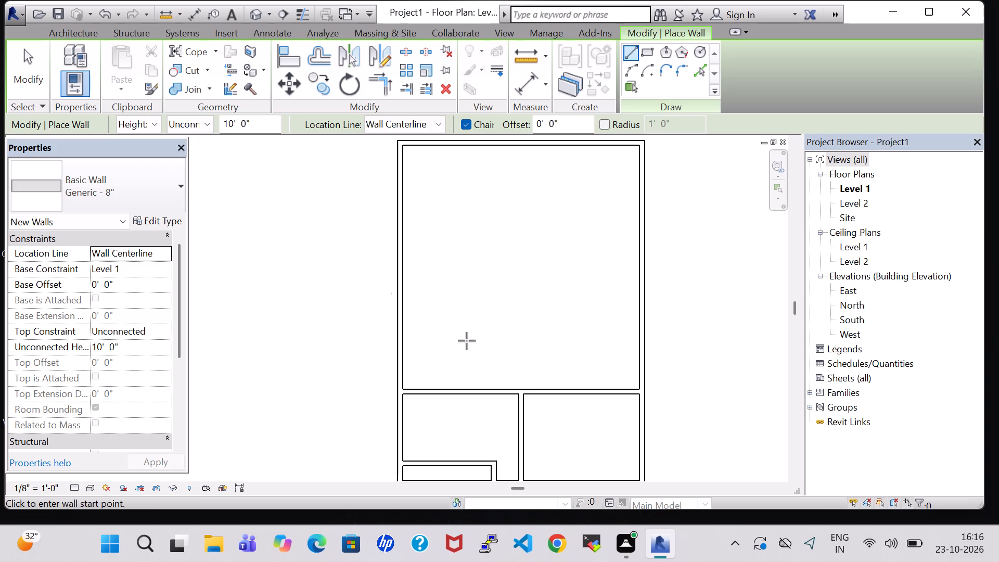
{"action": "middle_click_drag", "start_coordinate": [448, 225], "coordinate": [435, 270]}
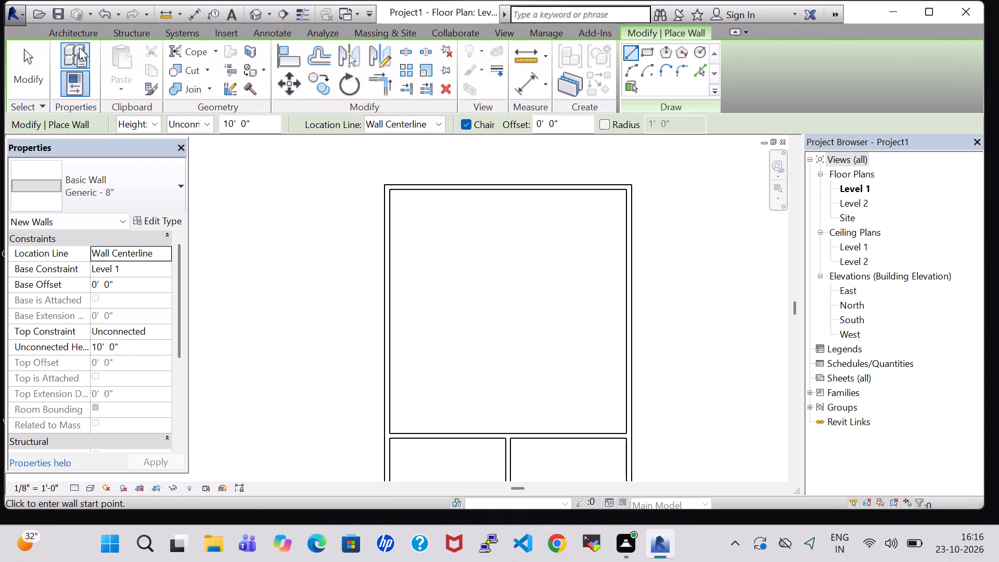
{"action": "left_click", "coordinate": [91, 33]}
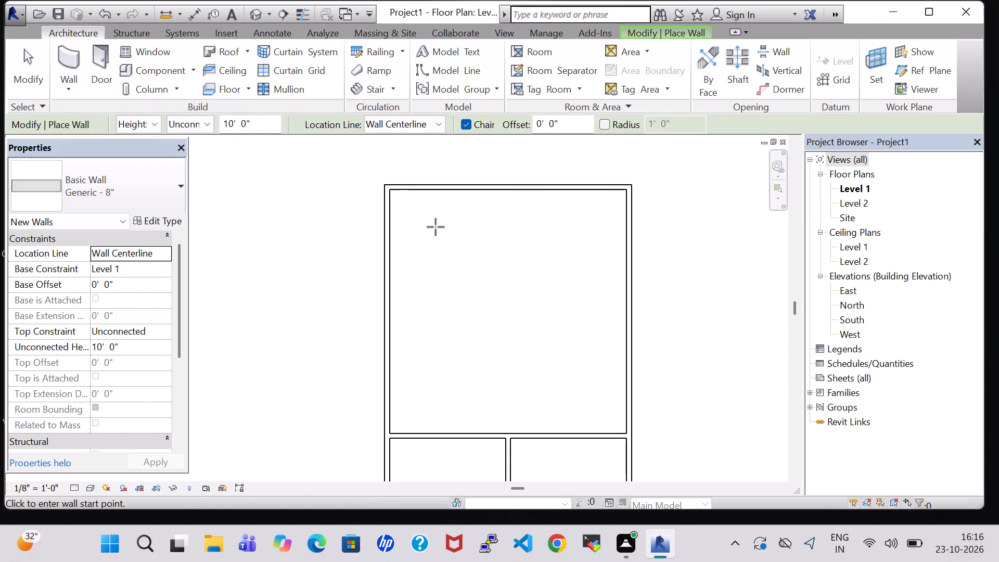
{"action": "scroll", "coordinate": [436, 227], "scroll_direction": "up", "scroll_amount": 2}
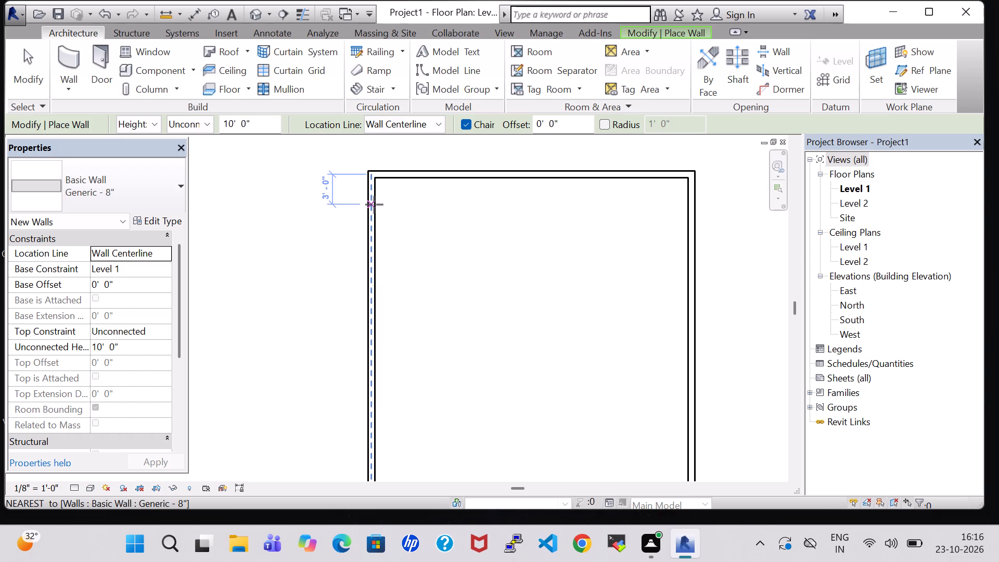
{"action": "left_click", "coordinate": [374, 199]}
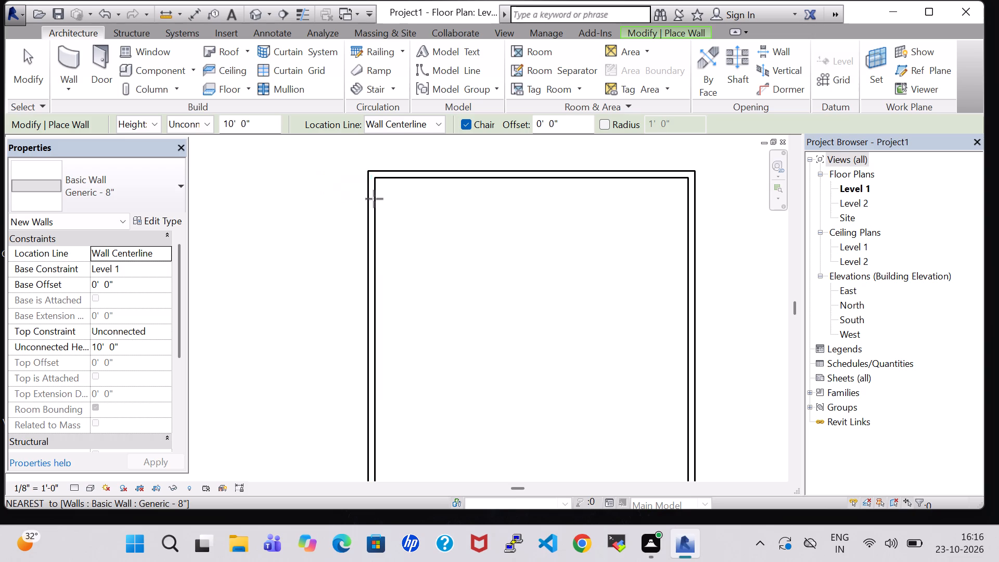
{"action": "left_click", "coordinate": [498, 198]}
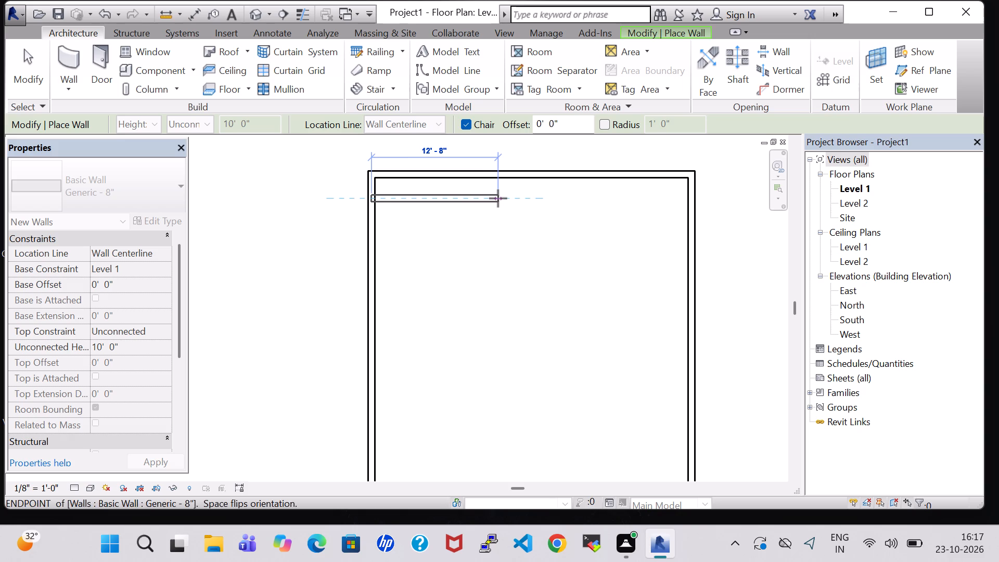
{"action": "left_click", "coordinate": [496, 177]}
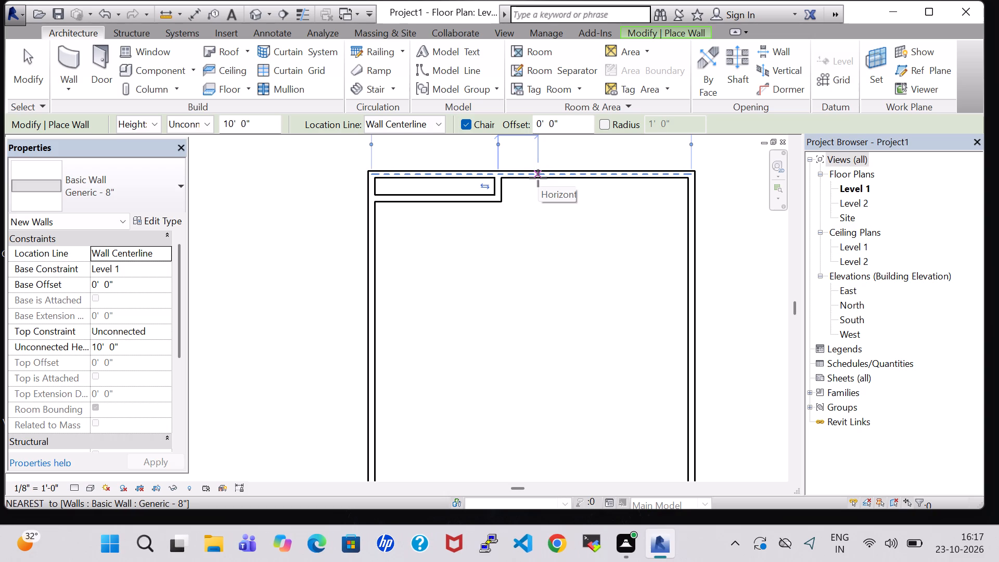
Enclose a northeast corner room about 14'-6" by 10'-1", starting its west wall about 4'-9" east of the northwest strip.
{"action": "middle_click_drag", "start_coordinate": [541, 178], "coordinate": [534, 209]}
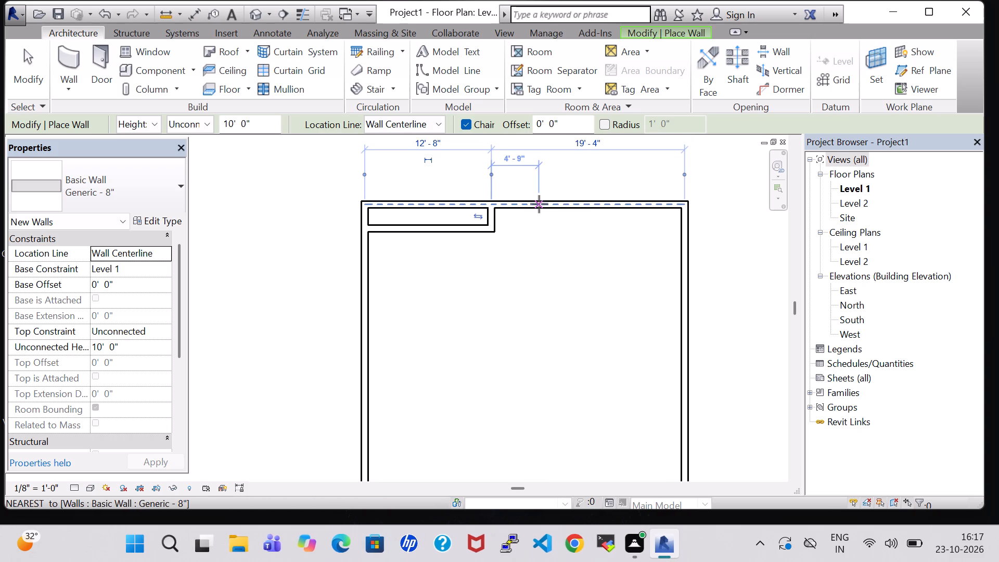
{"action": "left_click", "coordinate": [540, 204]}
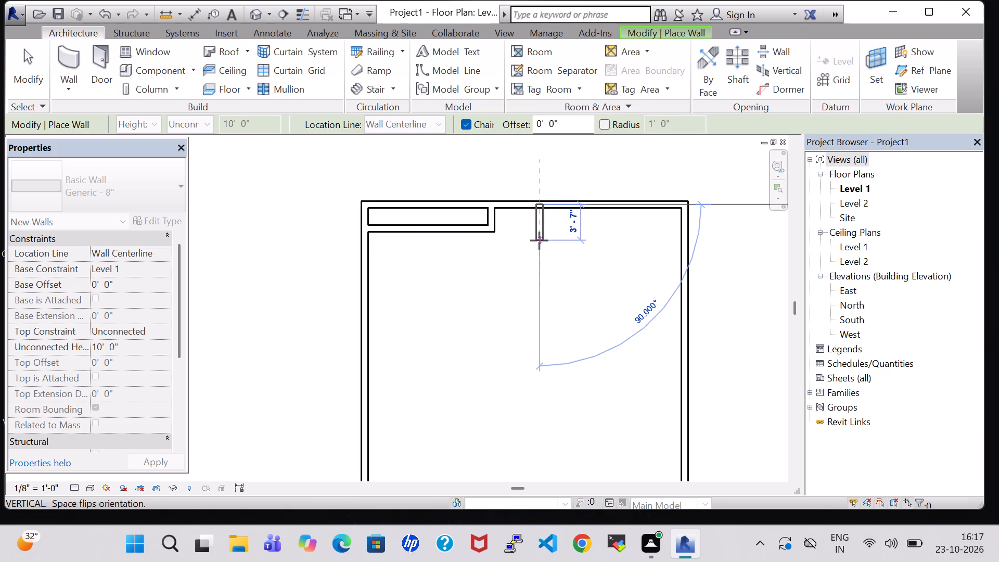
{"action": "left_click", "coordinate": [534, 305]}
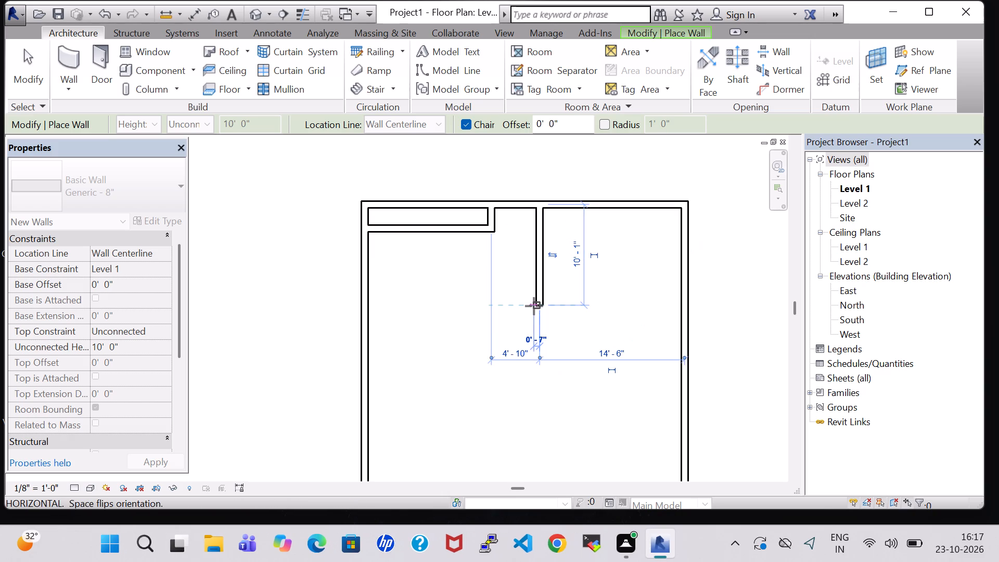
{"action": "left_click", "coordinate": [691, 303]}
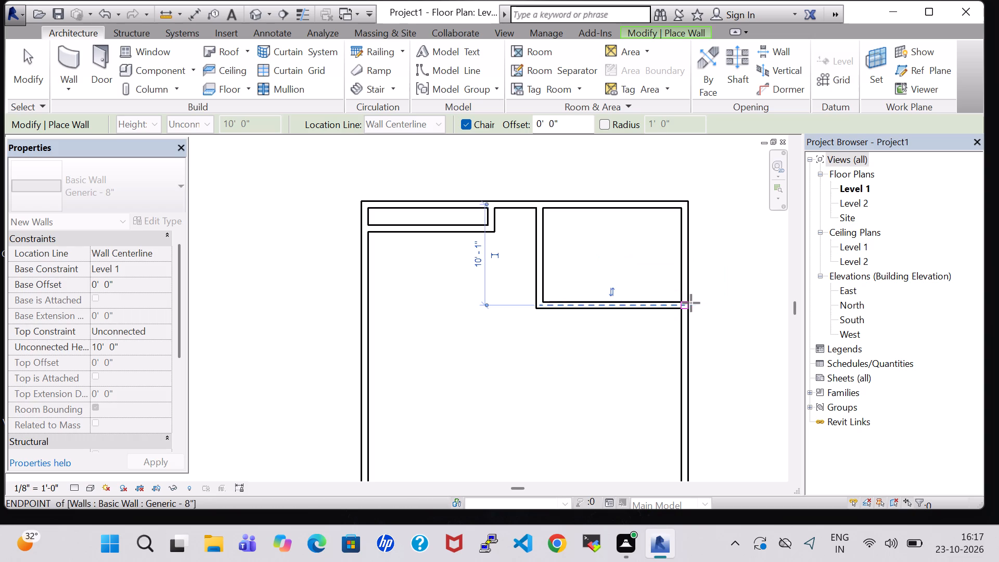
Draw a wall from the west outer wall straight across to the northeast room's southwest corner.
{"action": "left_click", "coordinate": [367, 308]}
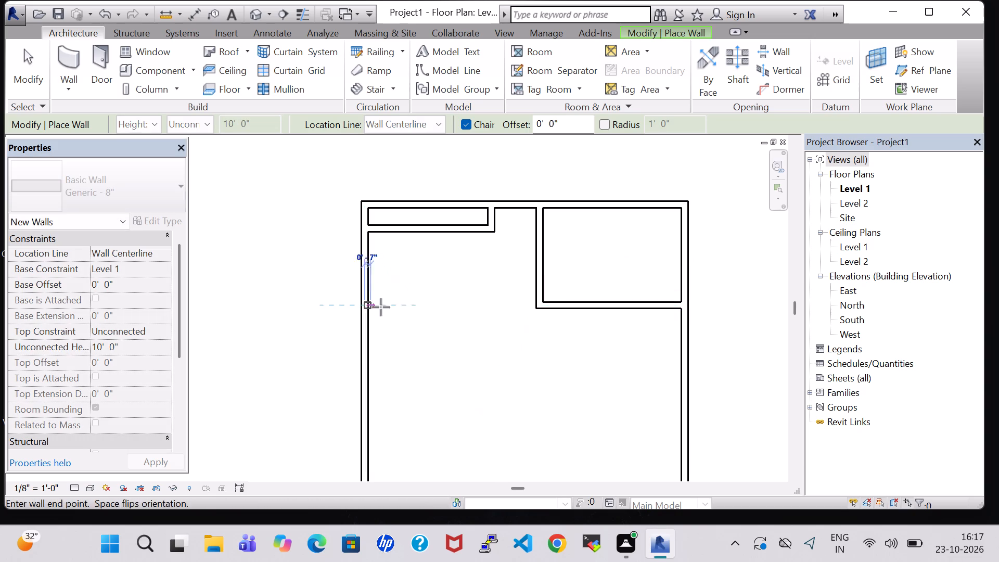
{"action": "left_click", "coordinate": [540, 301]}
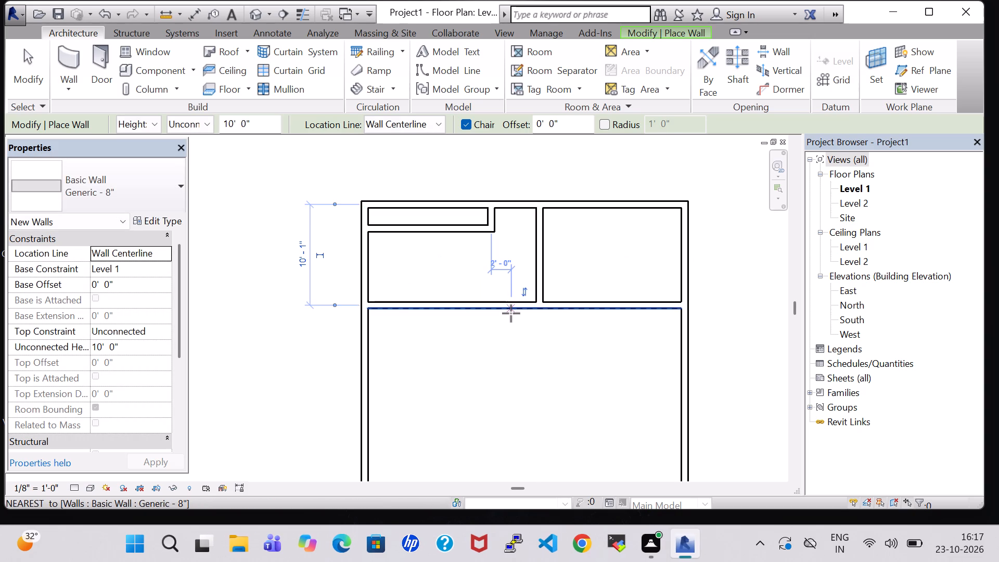
Draw a wall about 7'-8" long from the northwest strip's southeast corner south to the cross wall.
{"action": "left_click", "coordinate": [491, 233]}
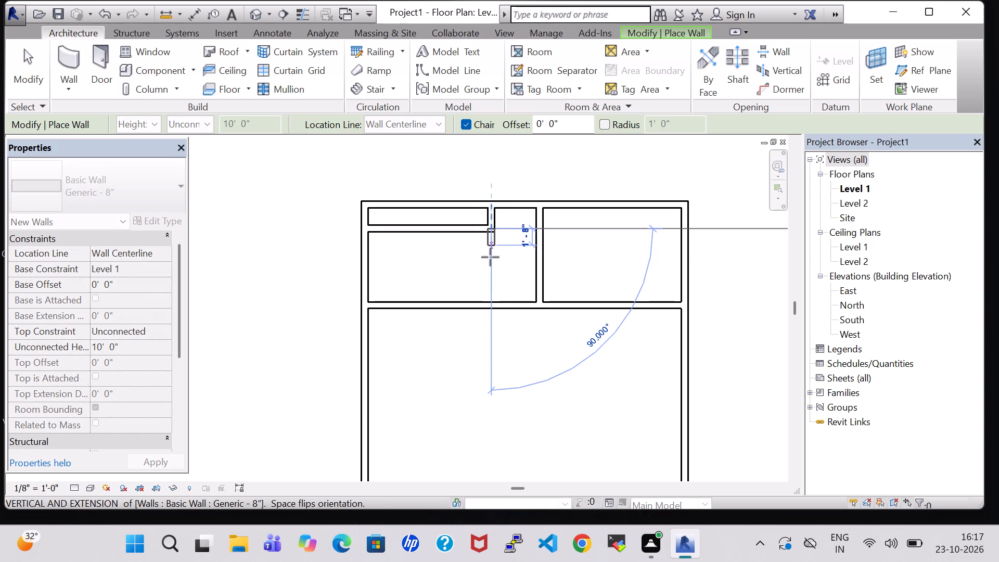
{"action": "left_click", "coordinate": [495, 305]}
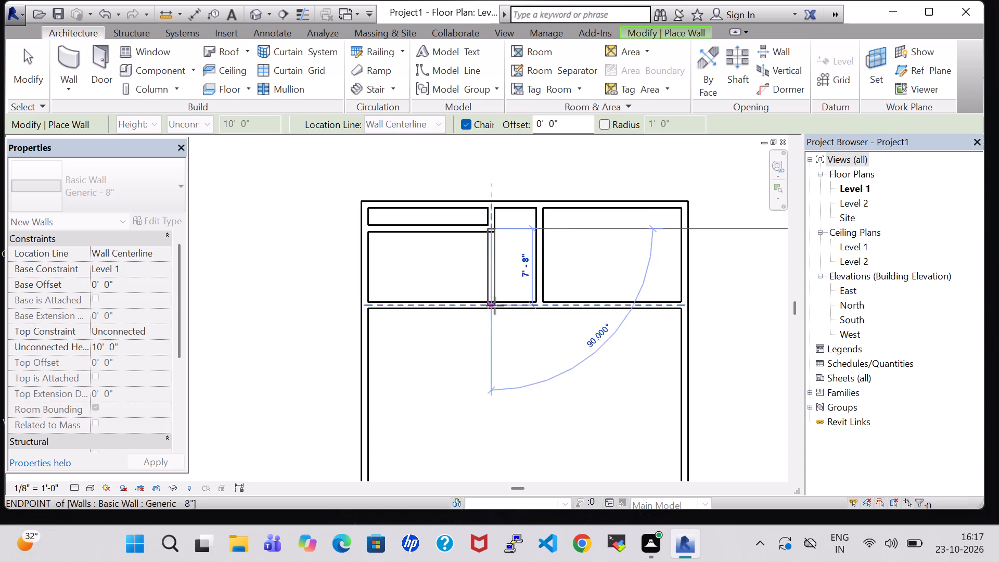
{"action": "key", "text": "Escape"}
{"action": "key", "text": "Escape"}
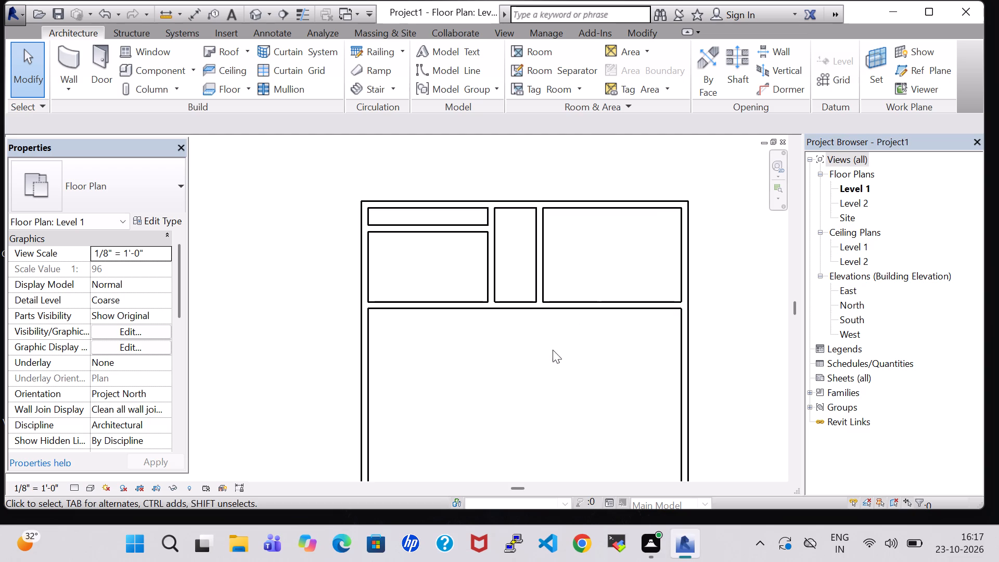
Shift the northern cross wall south to about 12'-2" from the north outer wall.
{"action": "middle_click_drag", "start_coordinate": [549, 356], "coordinate": [536, 331]}
{"action": "scroll", "coordinate": [531, 315], "scroll_direction": "down", "scroll_amount": 2}
{"action": "middle_click_drag", "start_coordinate": [565, 328], "coordinate": [550, 299]}
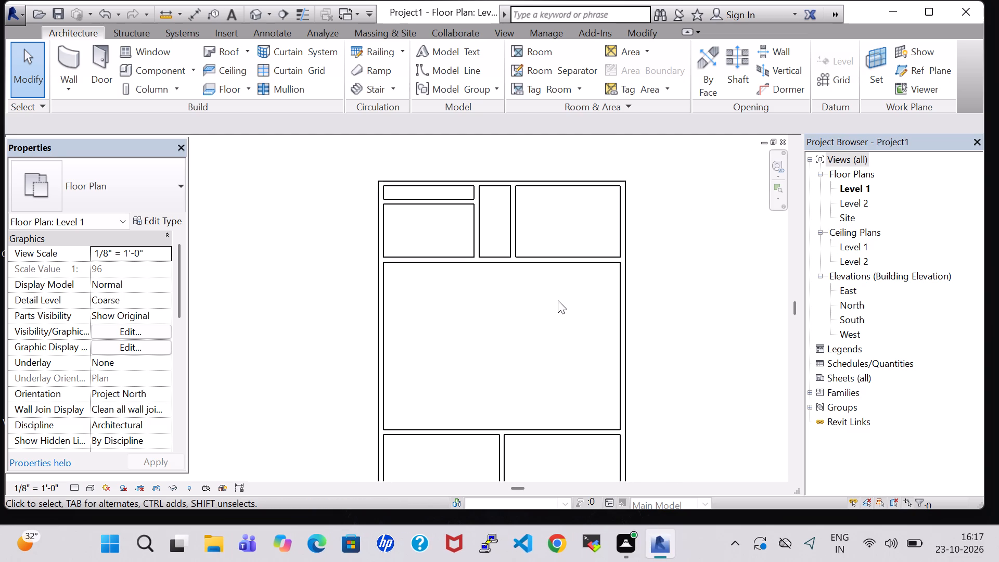
{"action": "left_click", "coordinate": [563, 261]}
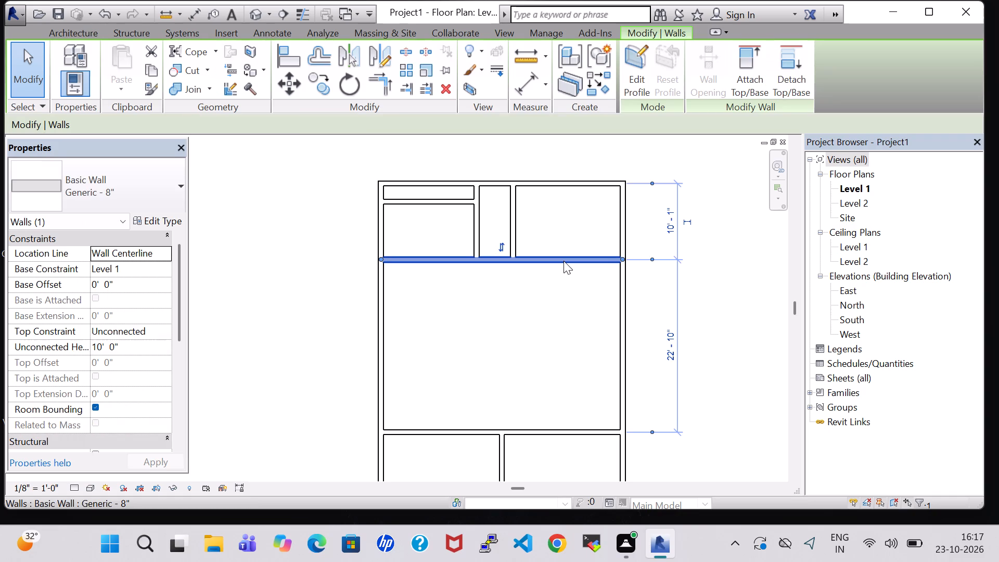
{"action": "key", "text": "Down"}
{"action": "key", "text": "Down"}
{"action": "key", "text": "Down"}
{"action": "key", "text": "Down"}
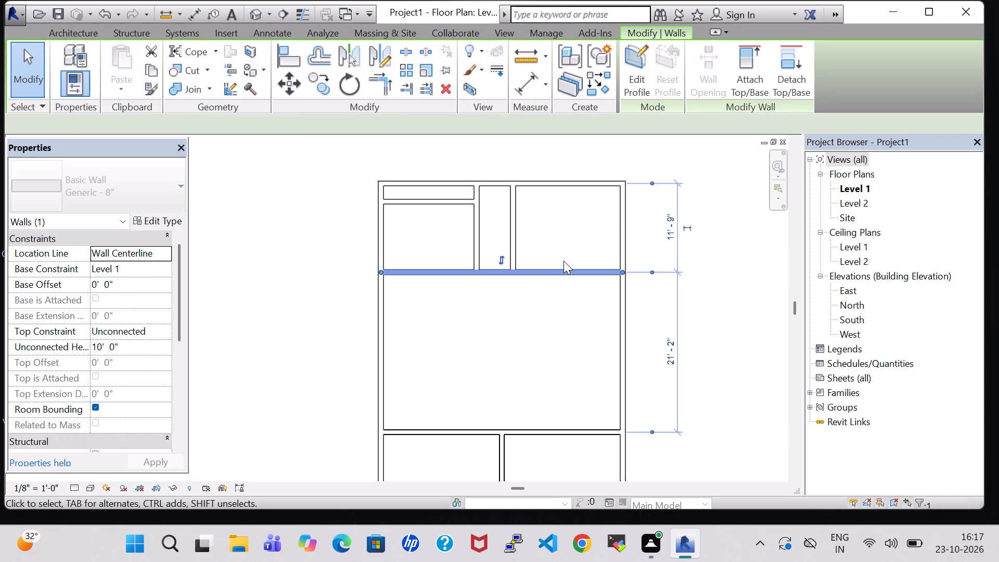
{"action": "key", "text": "Down"}
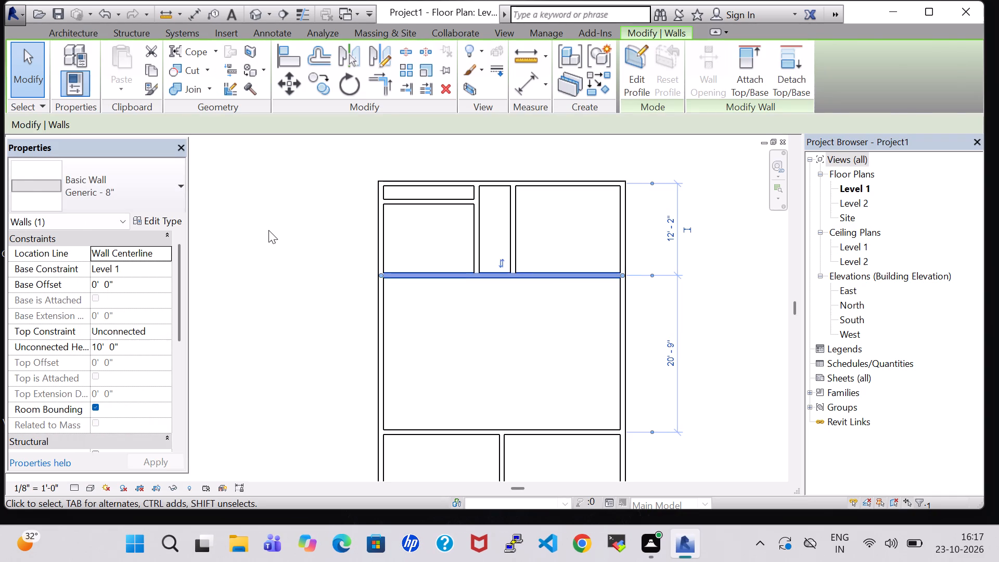
{"action": "left_click", "coordinate": [272, 231]}
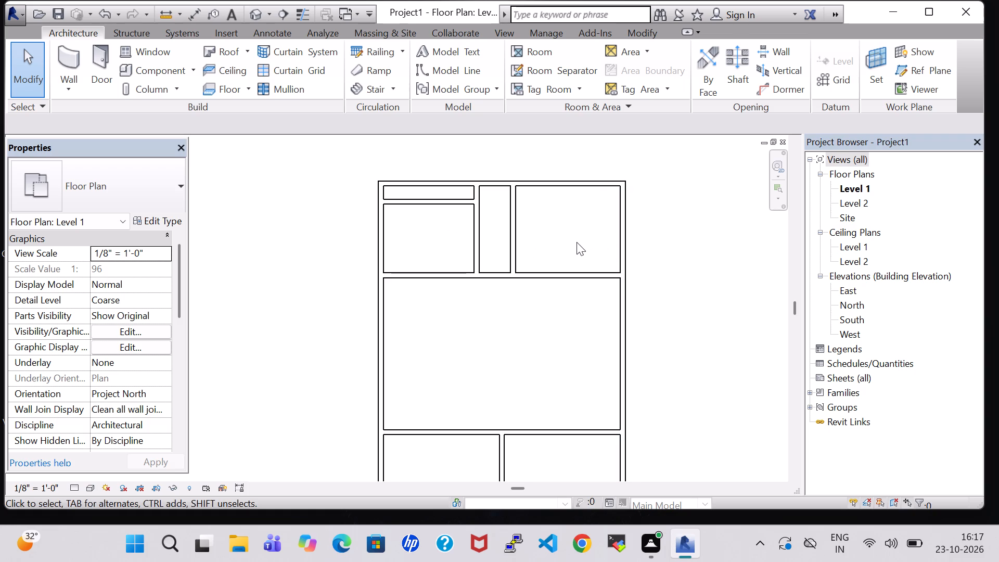
Enclose a small room about 7'-11" by 4'-10" against the west wall, directly south of the northern cross wall.
{"action": "left_click", "coordinate": [66, 50]}
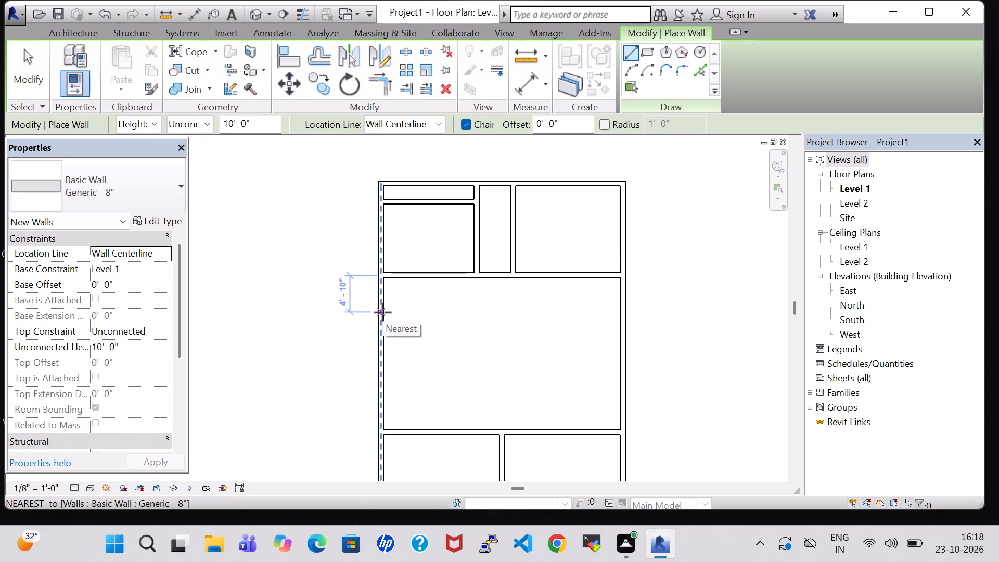
{"action": "left_click", "coordinate": [382, 312]}
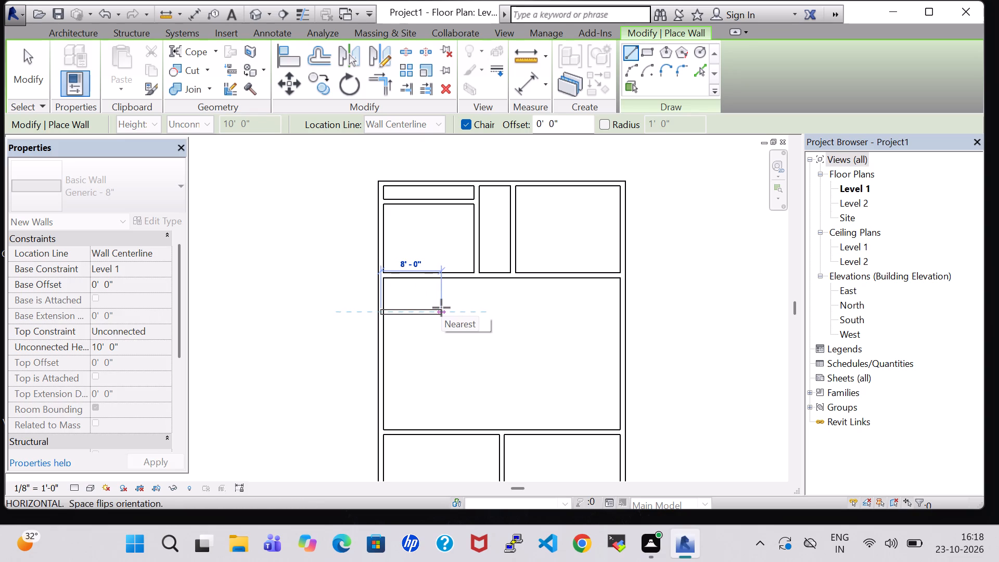
{"action": "left_click", "coordinate": [441, 308]}
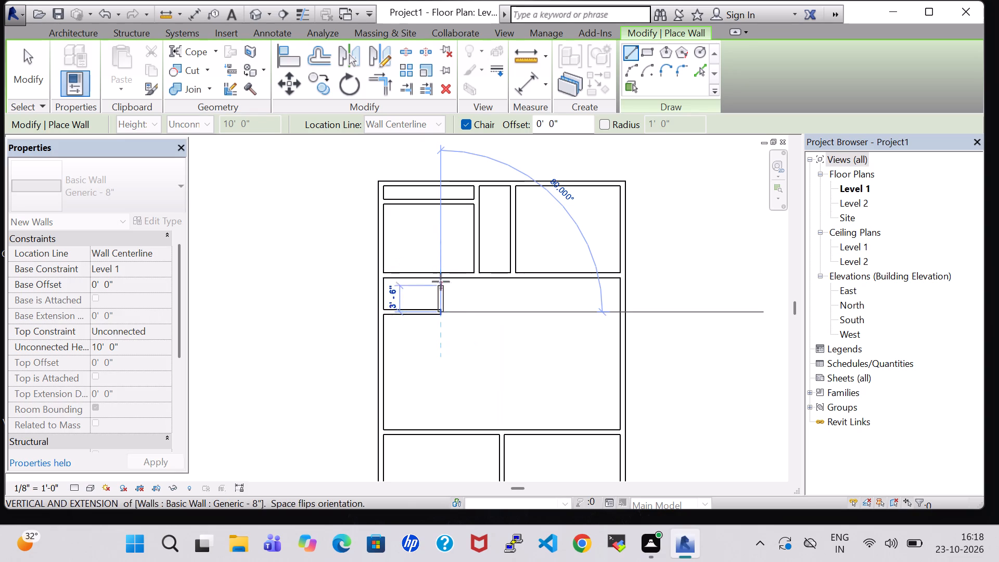
{"action": "left_click", "coordinate": [441, 280]}
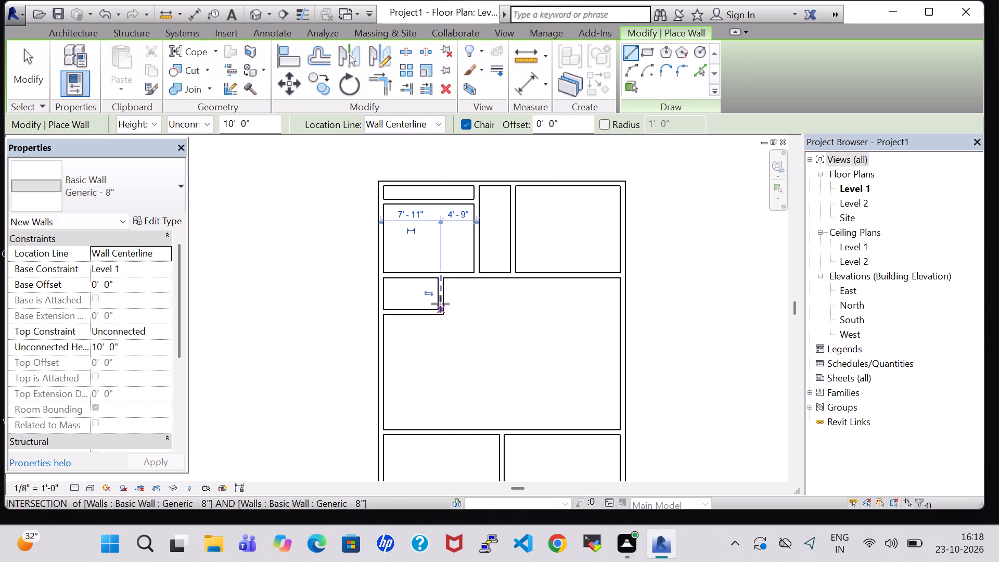
{"action": "key", "text": "Escape"}
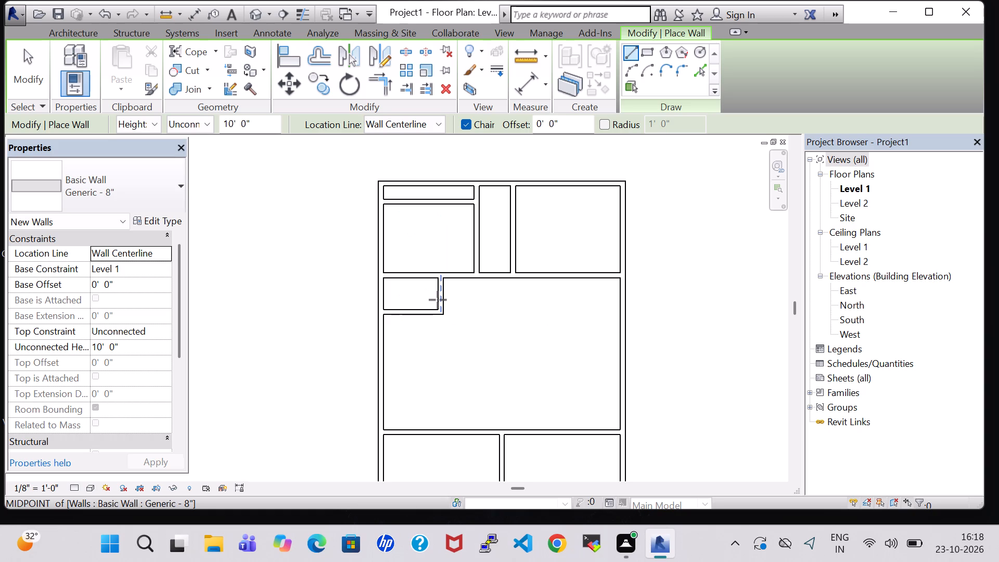
{"action": "key", "text": "Escape"}
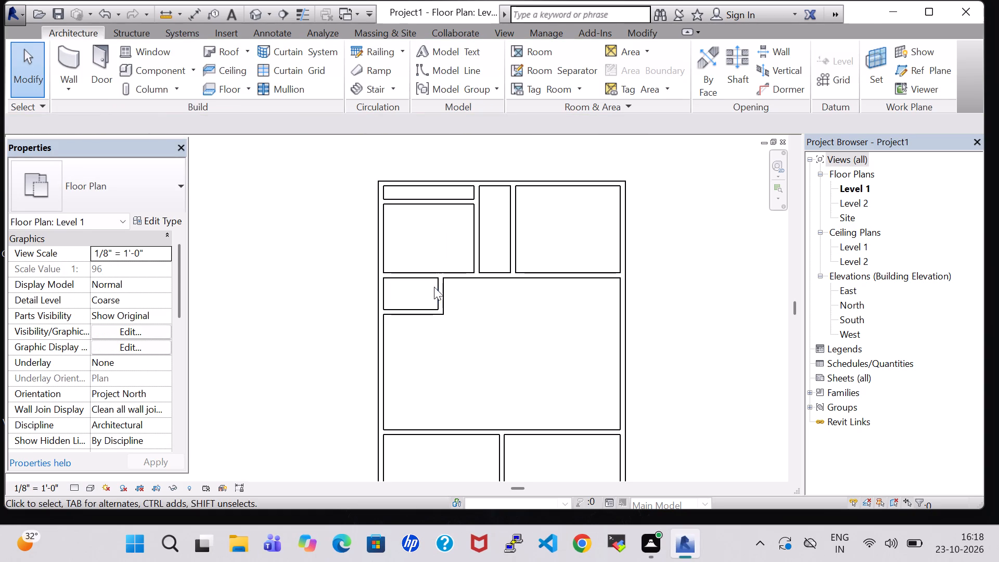
Shift the northeast room's west wall east to about 13'-3" from the east outer wall.
{"action": "left_click", "coordinate": [515, 245]}
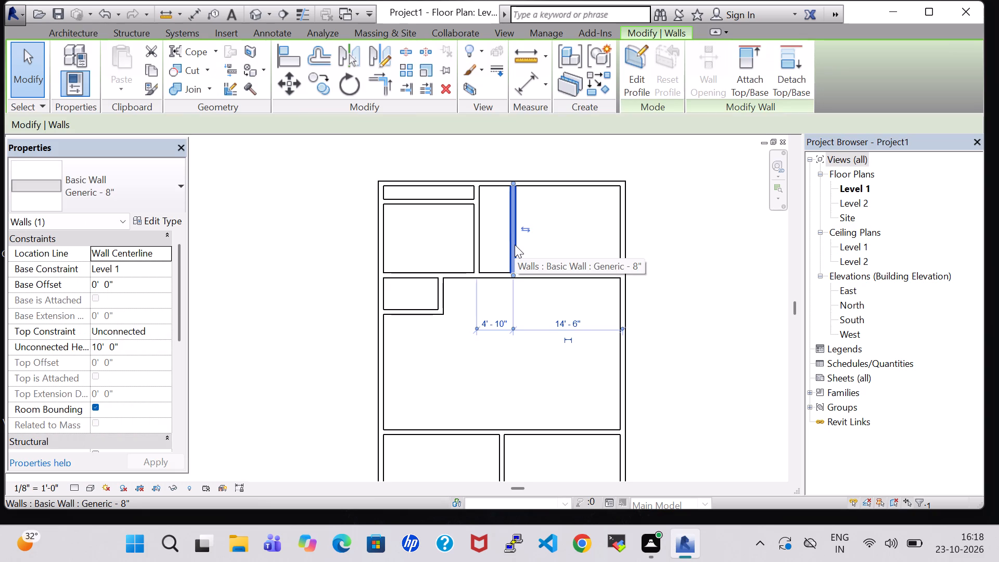
{"action": "key", "text": "Right"}
{"action": "key", "text": "Right"}
{"action": "key", "text": "Right"}
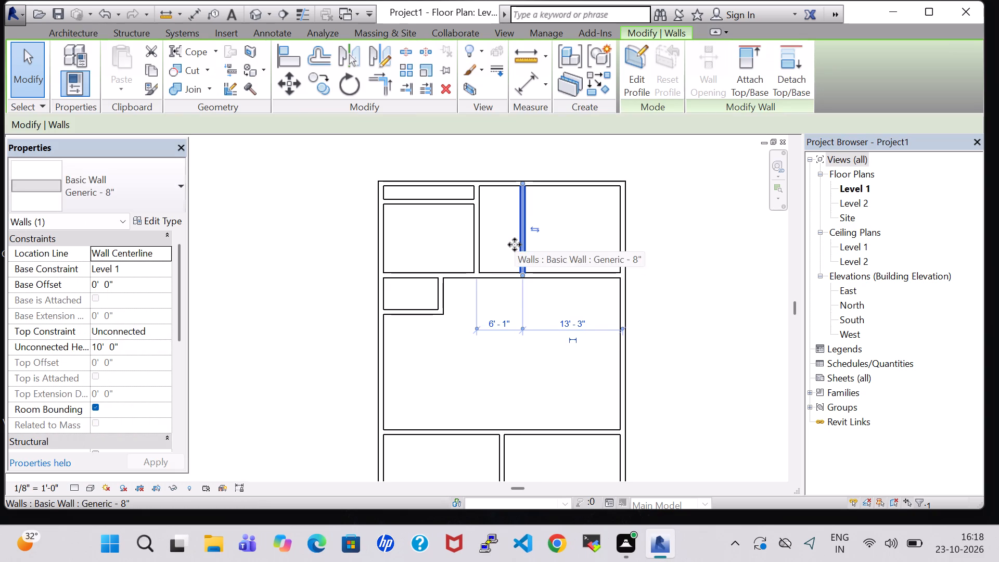
Shift the wall between the northwest rooms and the narrow middle room slightly east.
{"action": "left_click", "coordinate": [475, 247]}
{"action": "key", "text": "Right"}
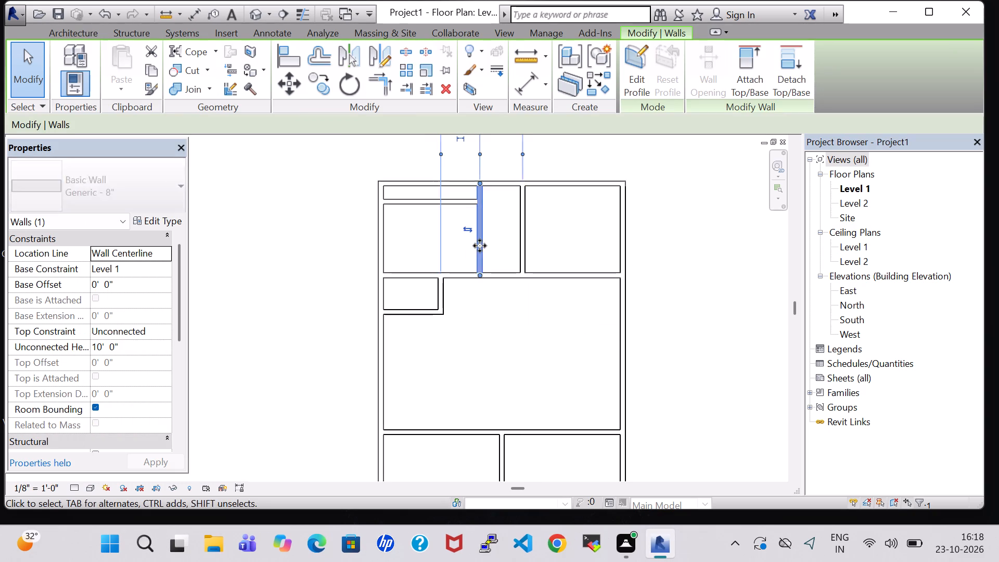
{"action": "key", "text": "Right"}
{"action": "key", "text": "Right"}
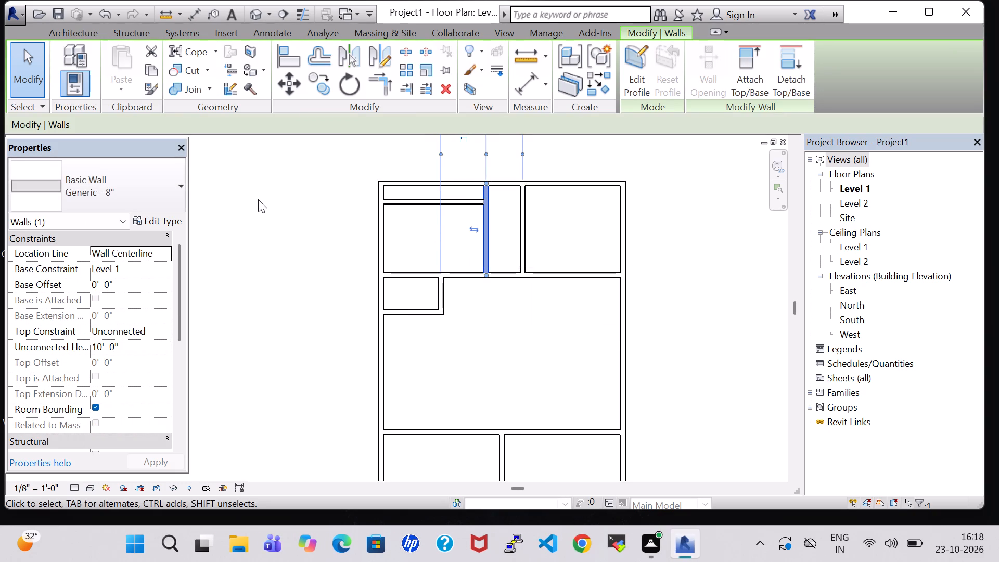
{"action": "key", "text": "Left"}
{"action": "key", "text": "Left"}
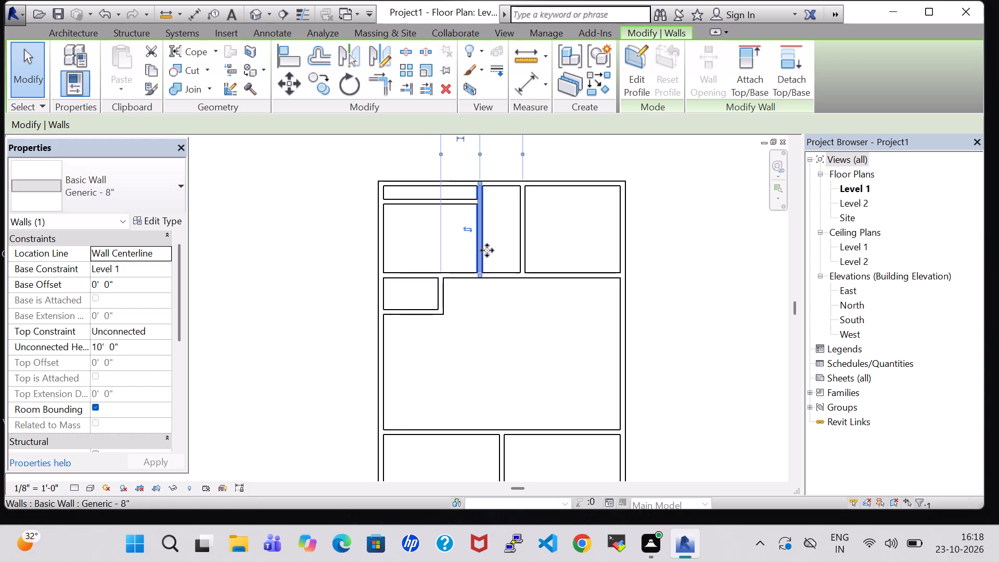
{"action": "left_click", "coordinate": [321, 256]}
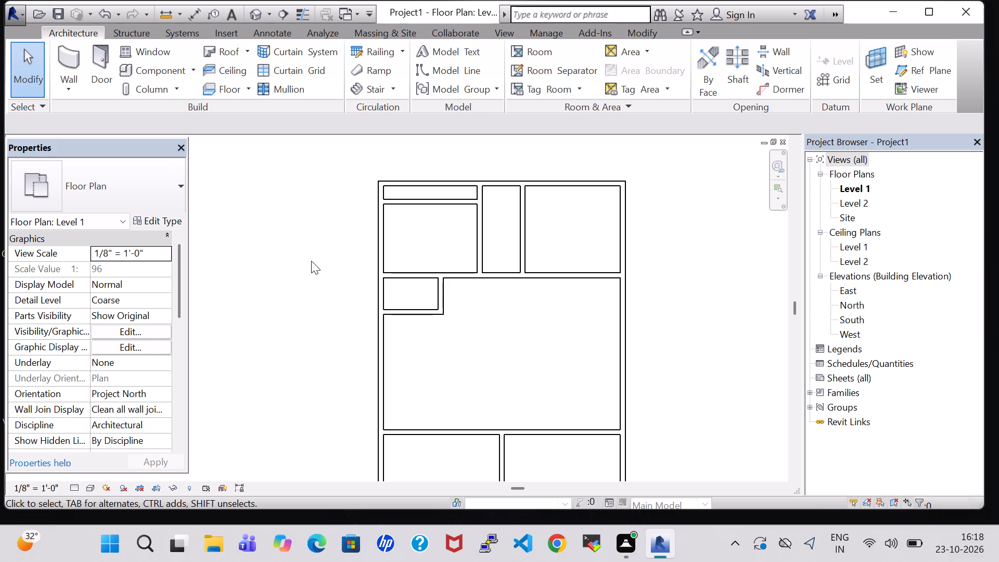
Draw a wall across the narrow middle room, in line with the northwest strip's south wall, about 2'-5" from the north wall.
{"action": "left_click", "coordinate": [63, 46]}
{"action": "scroll", "coordinate": [524, 215], "scroll_direction": "up", "scroll_amount": 3}
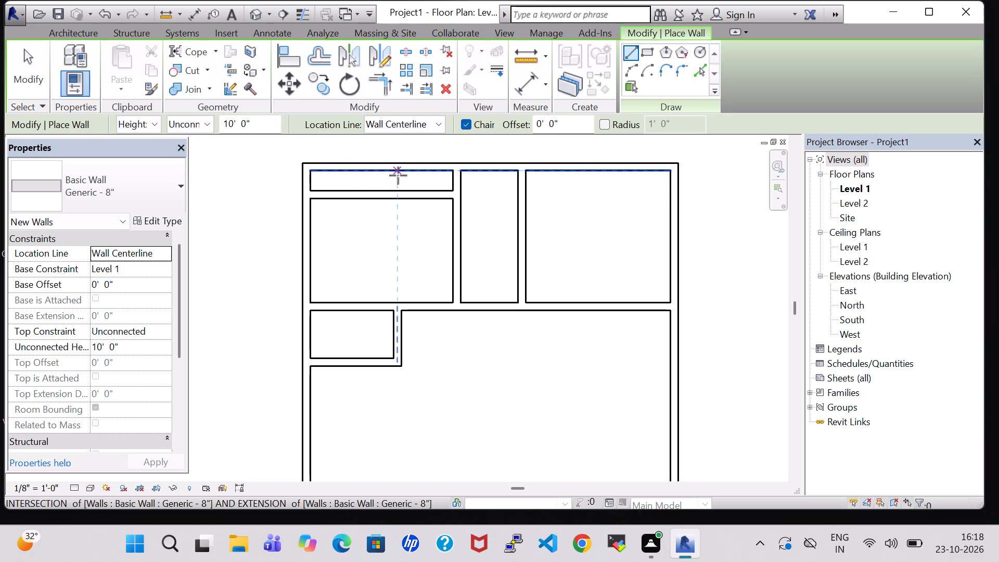
{"action": "left_click", "coordinate": [457, 195]}
{"action": "left_click", "coordinate": [521, 197]}
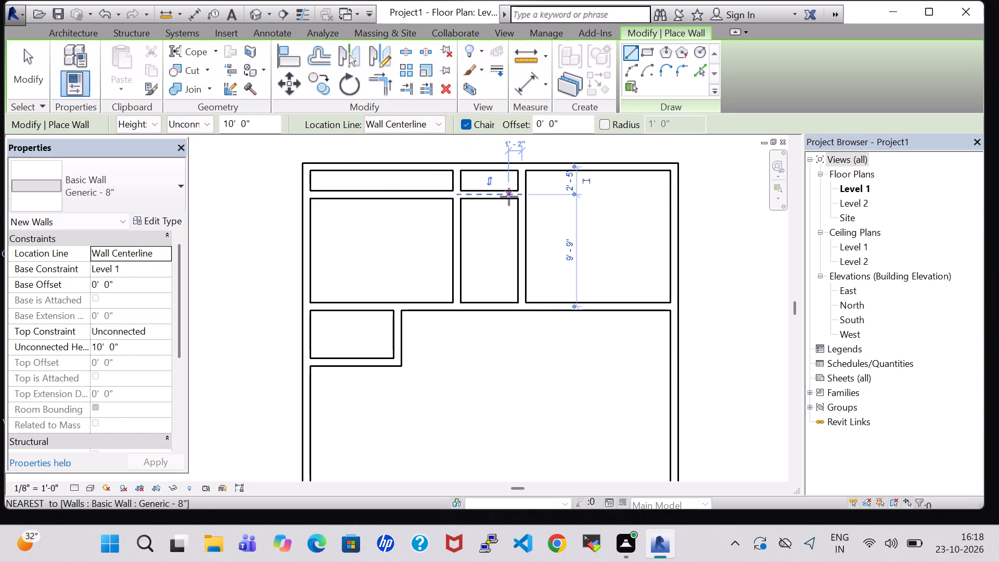
{"action": "key", "text": "Escape"}
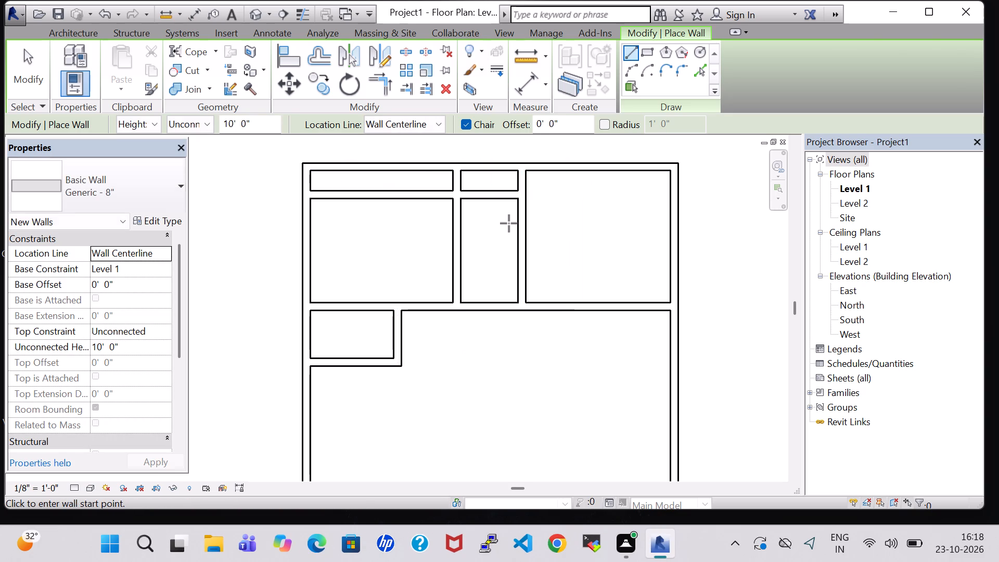
{"action": "key", "text": "Escape"}
Select the short wall across the north end of the narrow middle room.
{"action": "left_click", "coordinate": [495, 190]}
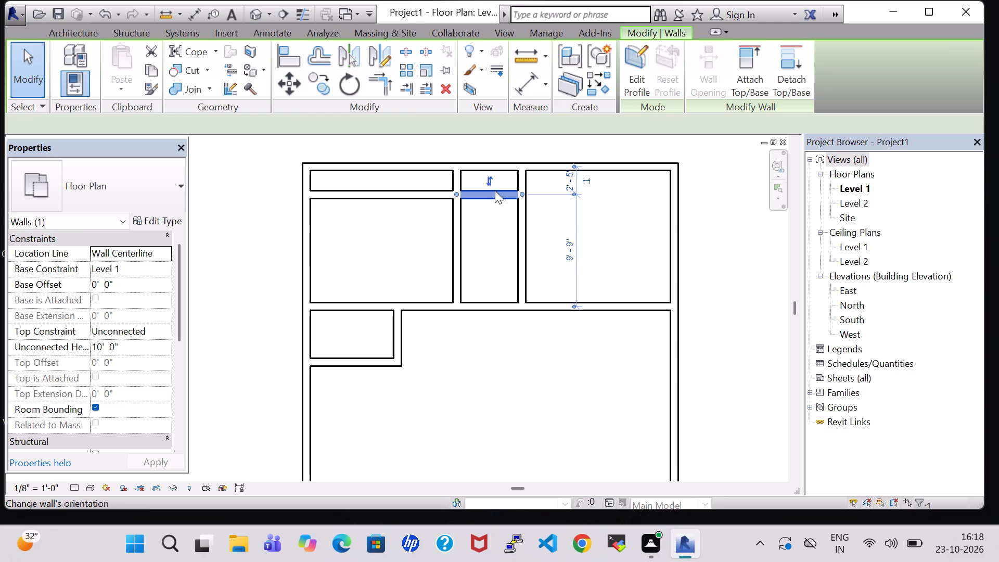
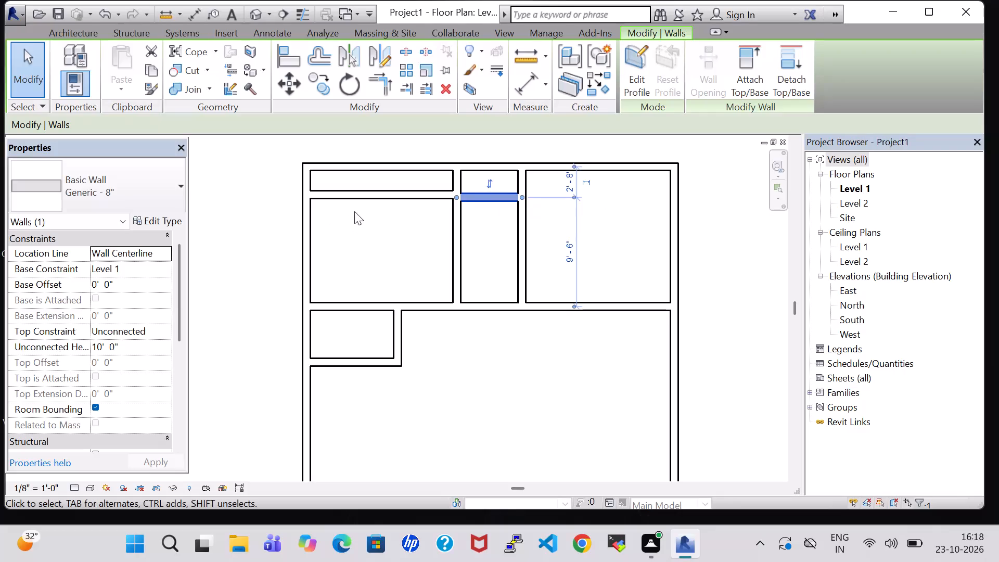
Shift the northwest strip's south wall slightly south to about 2'-8" from the north wall, in line with the narrow room's cross wall.
{"action": "left_click", "coordinate": [361, 199]}
{"action": "key", "text": "Down"}
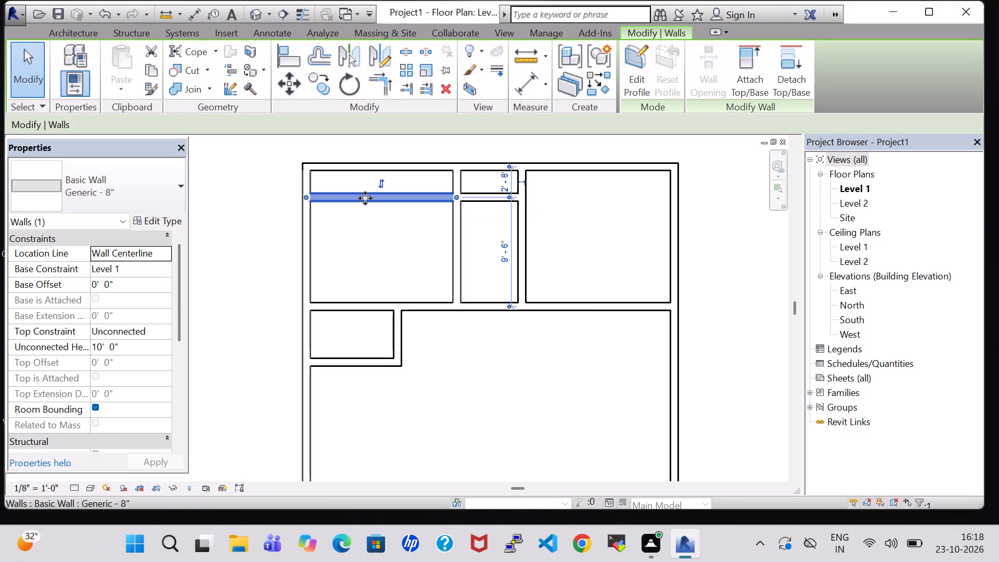
Shift the long wall south of the northern rooms slightly south, to about 10'-0" from the northwest strip's south wall.
{"action": "left_click", "coordinate": [492, 299]}
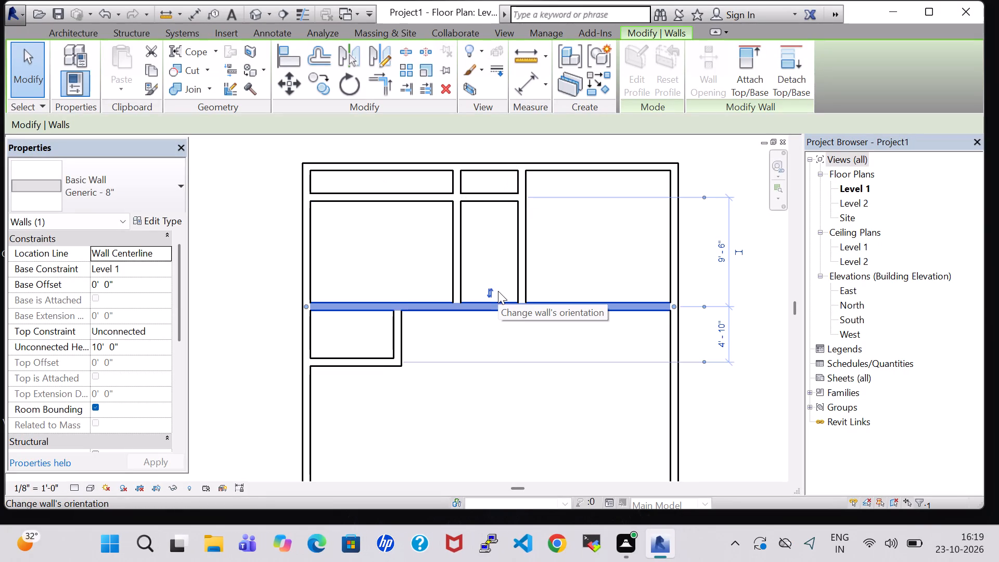
{"action": "key", "text": "Down"}
{"action": "key", "text": "Down"}
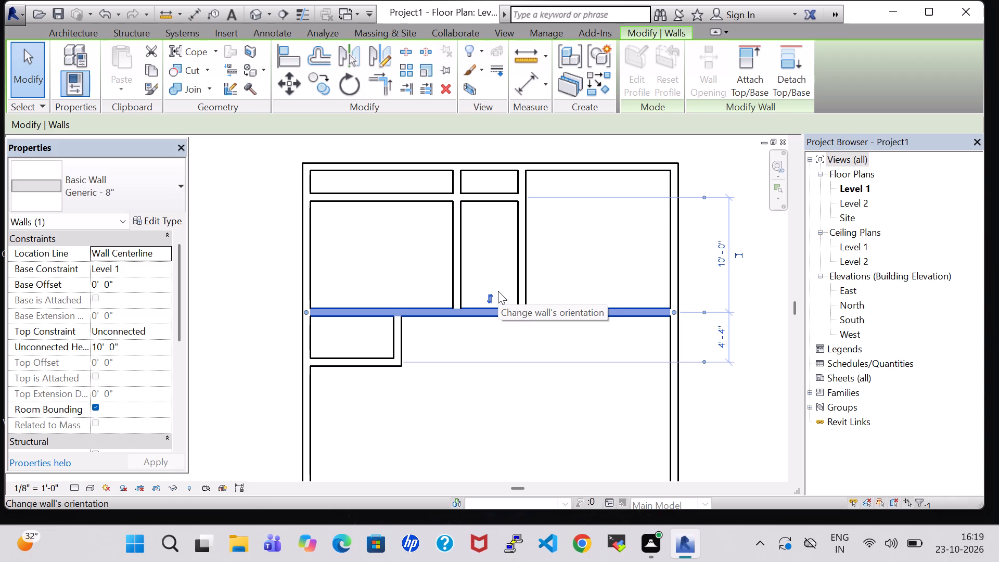
{"action": "left_click", "coordinate": [356, 363]}
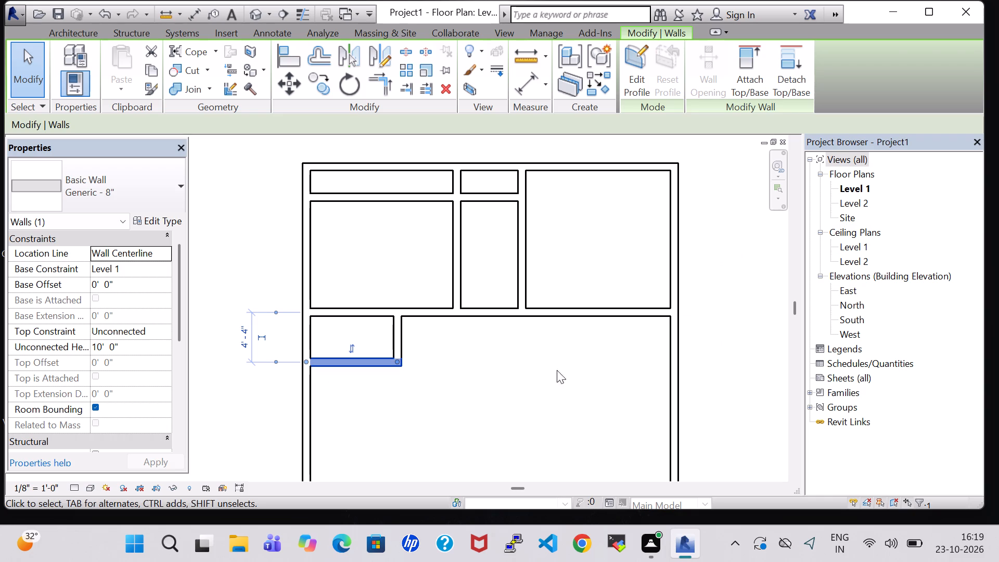
{"action": "left_click", "coordinate": [726, 367]}
Draw walls from the small west room's southeast corner: east, about 7'-0" south, and back west to the outer wall, enclosing a room.
{"action": "middle_click_drag", "start_coordinate": [726, 369], "coordinate": [710, 303]}
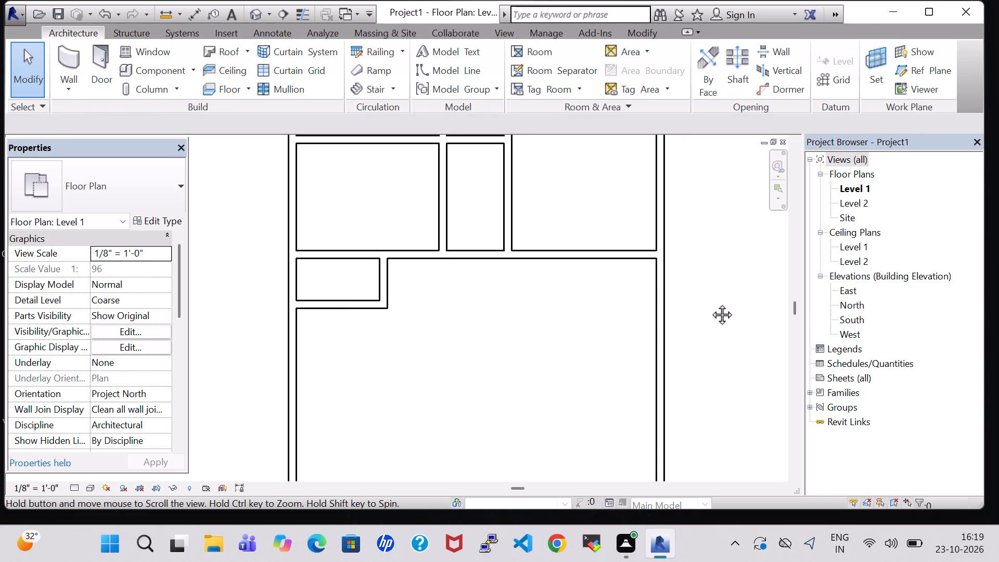
{"action": "middle_click_drag", "start_coordinate": [710, 303], "coordinate": [709, 297]}
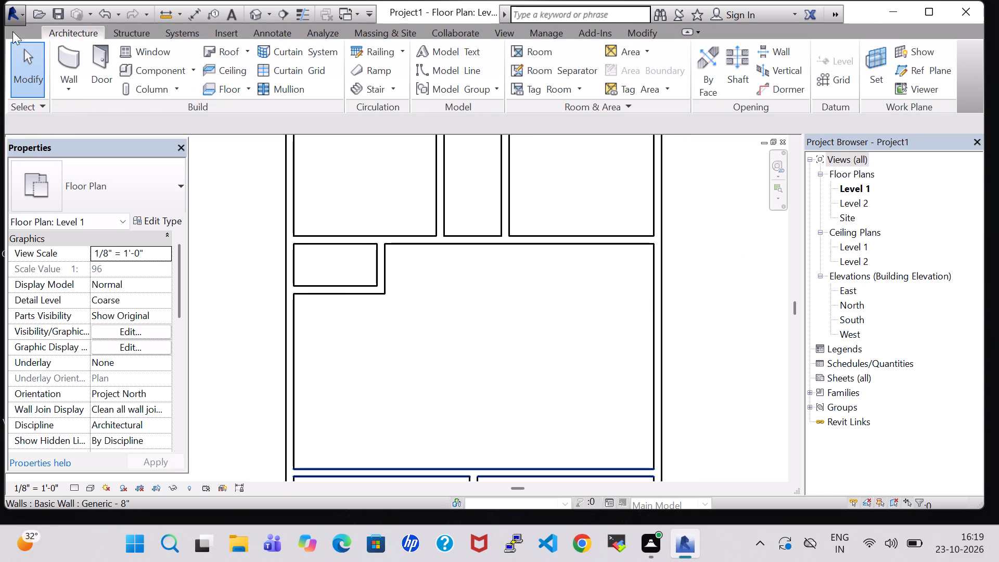
{"action": "left_click", "coordinate": [65, 48]}
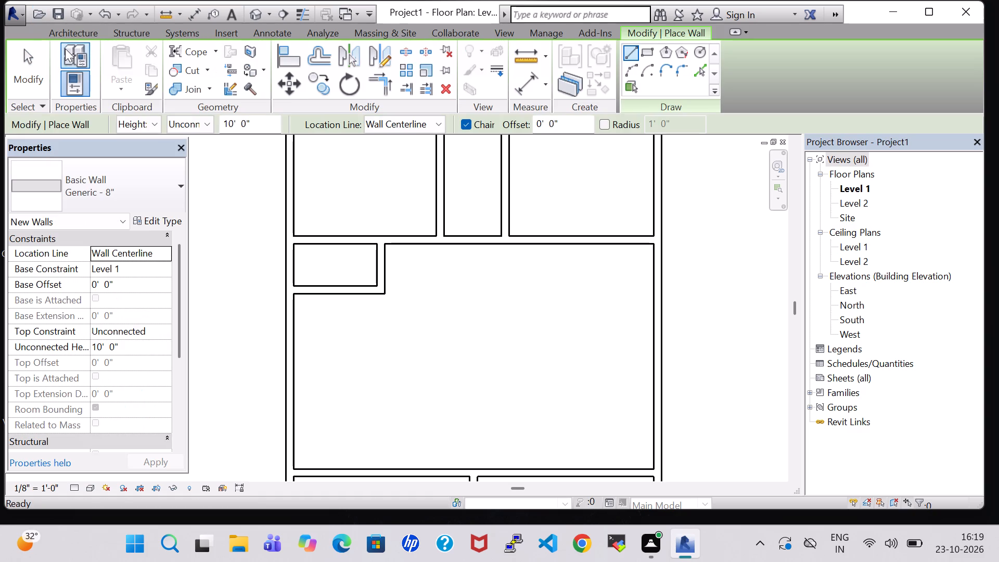
{"action": "left_click", "coordinate": [380, 290]}
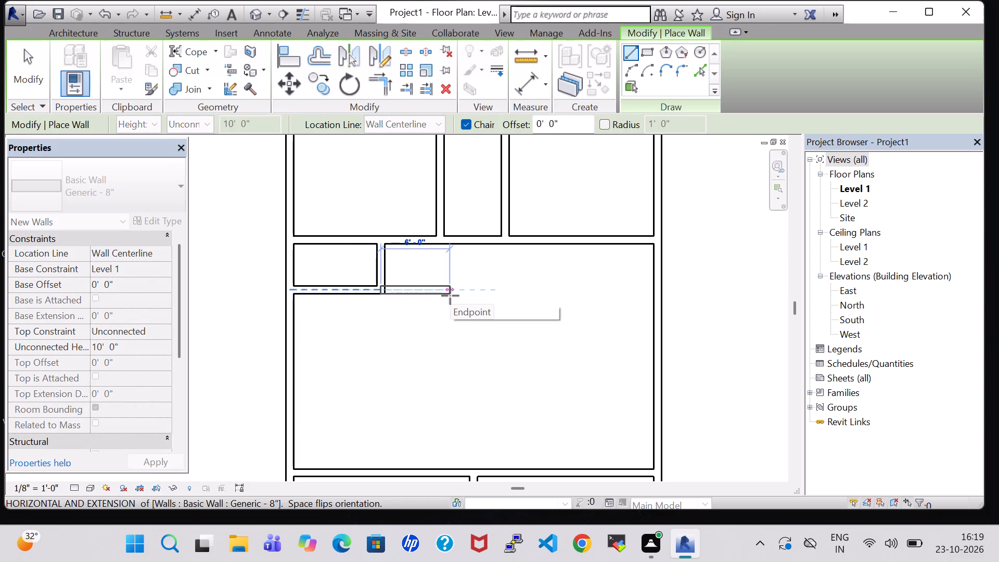
{"action": "left_click", "coordinate": [464, 296]}
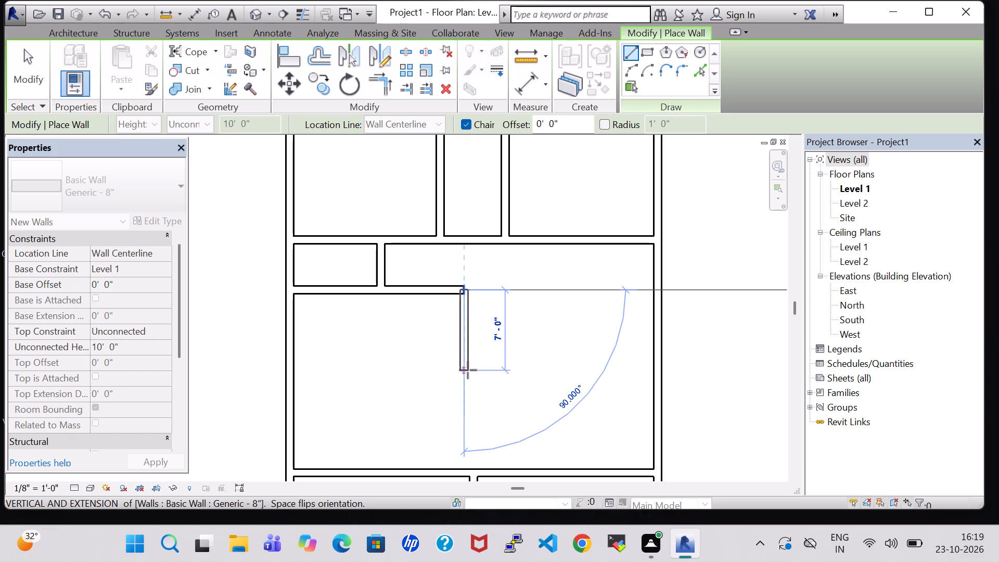
{"action": "left_click", "coordinate": [468, 370]}
{"action": "left_click", "coordinate": [294, 377]}
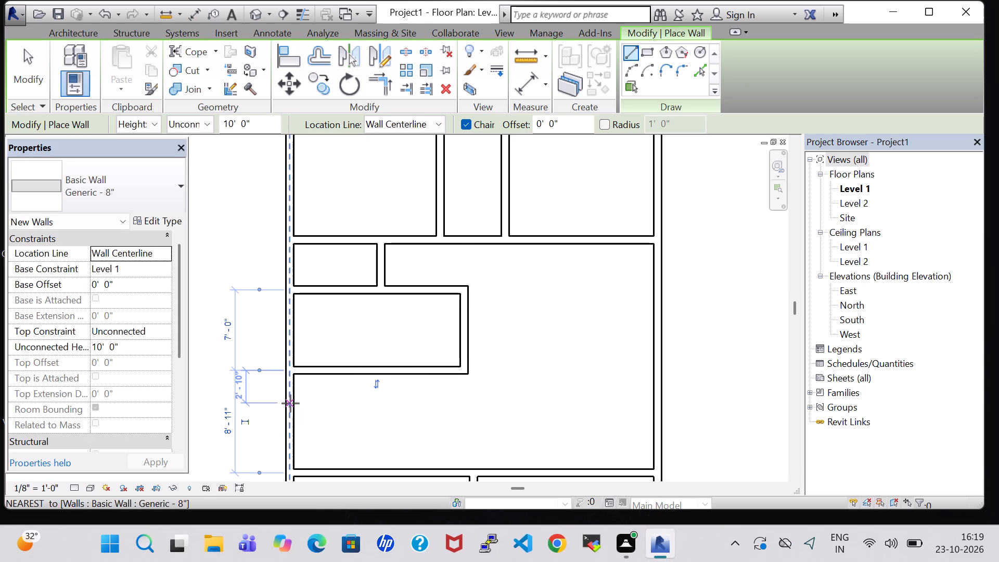
Shift the long wall north of the southern rooms north, to about 14'-1" from the south outer wall.
{"action": "middle_click_drag", "start_coordinate": [395, 422], "coordinate": [408, 366]}
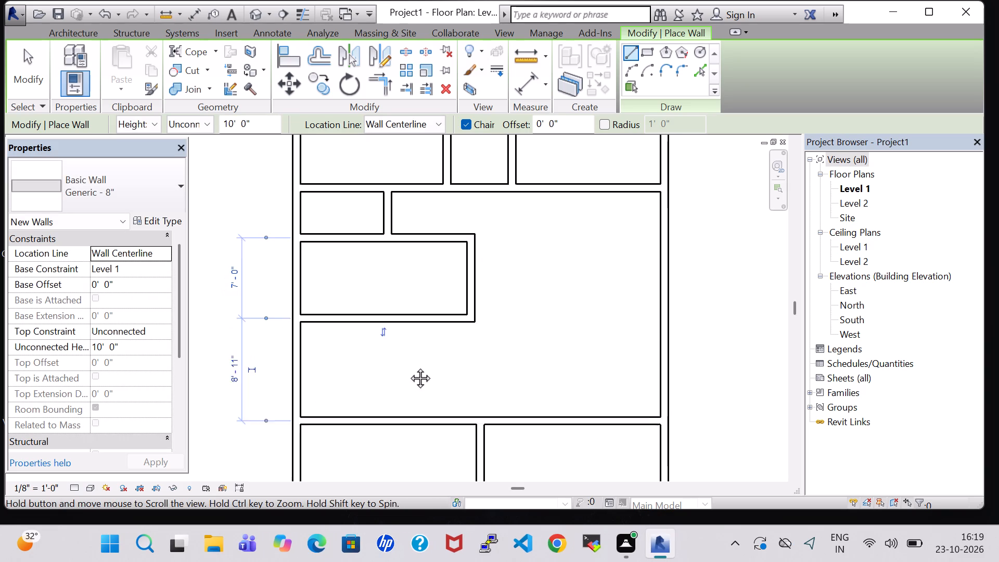
{"action": "middle_click_drag", "start_coordinate": [408, 366], "coordinate": [411, 365]}
{"action": "scroll", "coordinate": [411, 365], "scroll_direction": "down", "scroll_amount": 2}
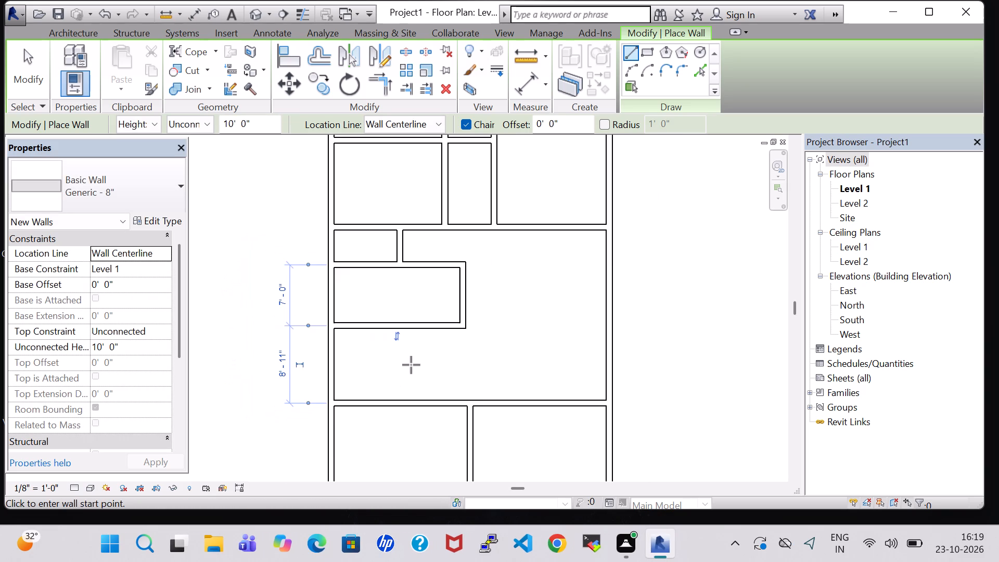
{"action": "middle_click_drag", "start_coordinate": [411, 365], "coordinate": [413, 303]}
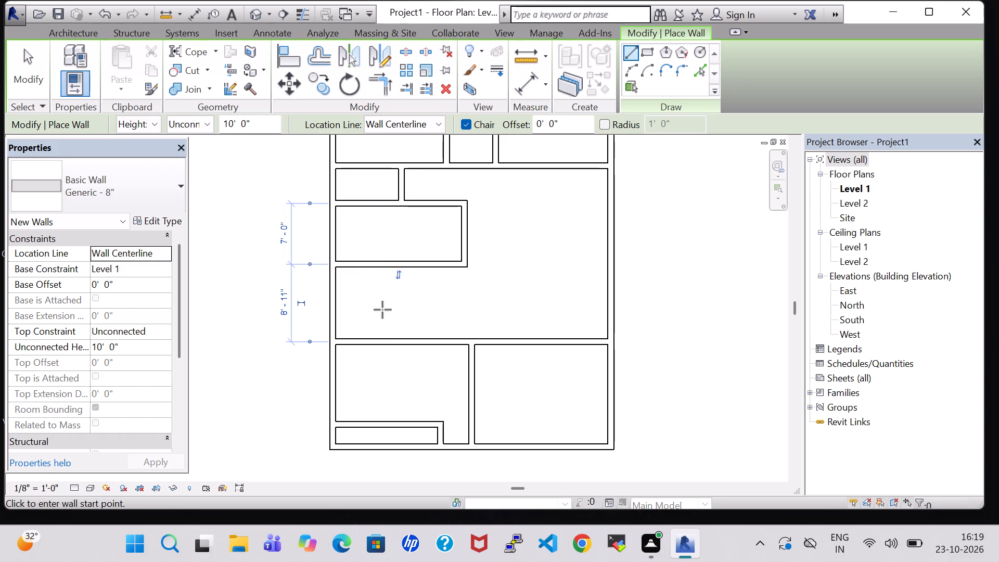
{"action": "key", "text": "Escape"}
{"action": "key", "text": "Escape"}
{"action": "left_click", "coordinate": [398, 334]}
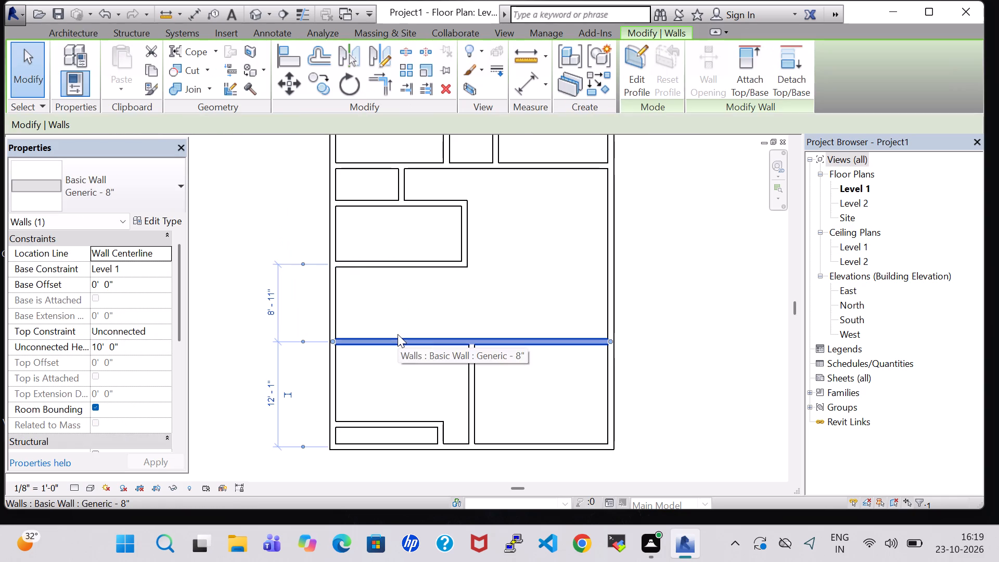
{"action": "key", "text": "Up"}
{"action": "key", "text": "Up"}
{"action": "key", "text": "Up"}
{"action": "key", "text": "Up"}
{"action": "key", "text": "Up"}
{"action": "key", "text": "Up"}
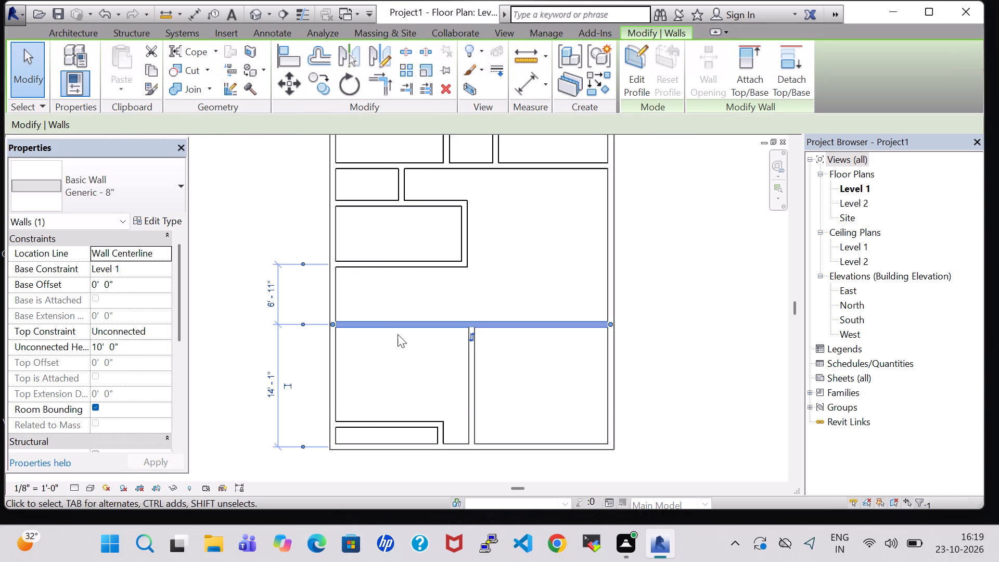
Shift the north wall of the southwest corner strip north, to about 3'-11" from the south outer wall.
{"action": "left_click", "coordinate": [370, 424]}
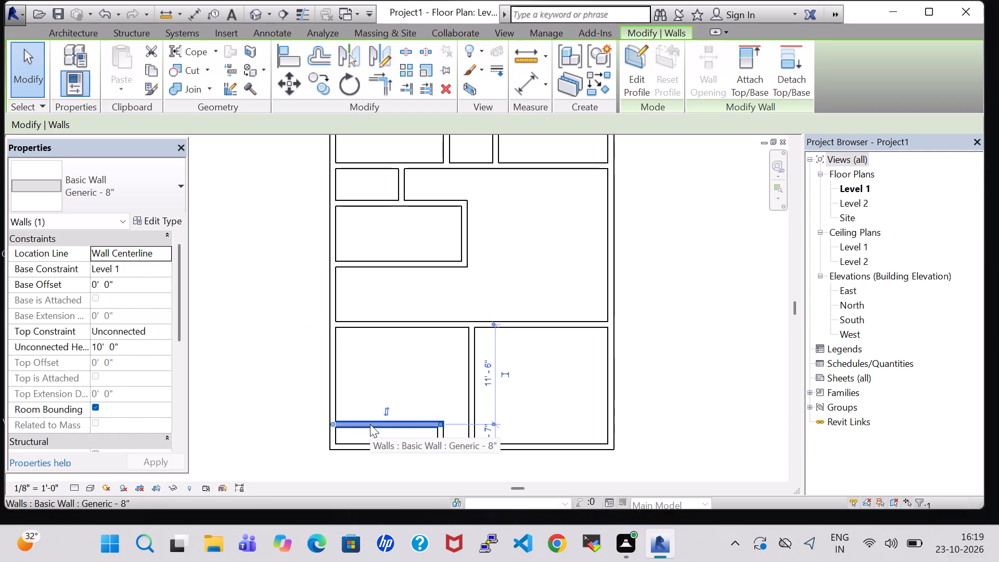
{"action": "key", "text": "Up"}
{"action": "key", "text": "Up"}
{"action": "key", "text": "Up"}
{"action": "key", "text": "Up"}
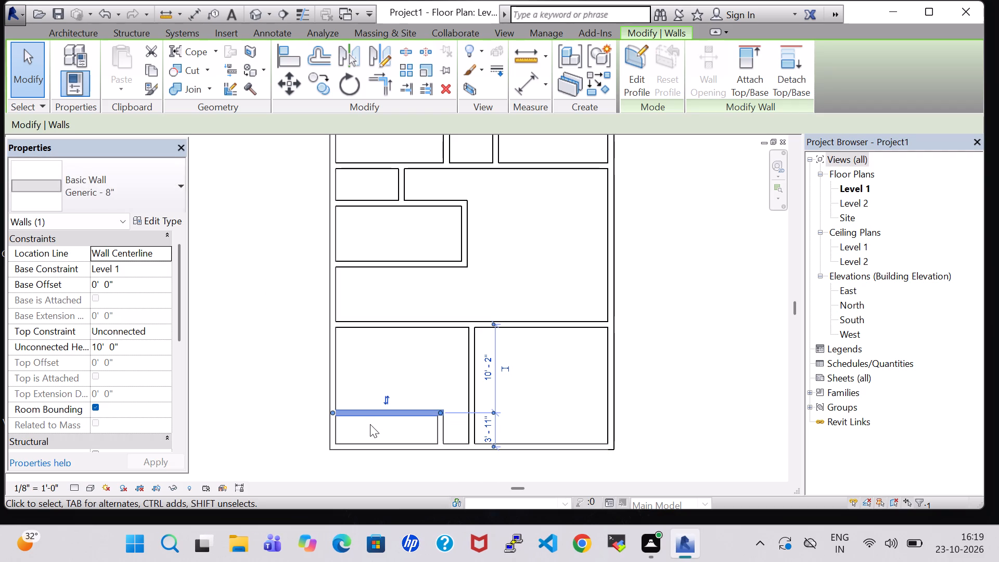
{"action": "left_click", "coordinate": [702, 362]}
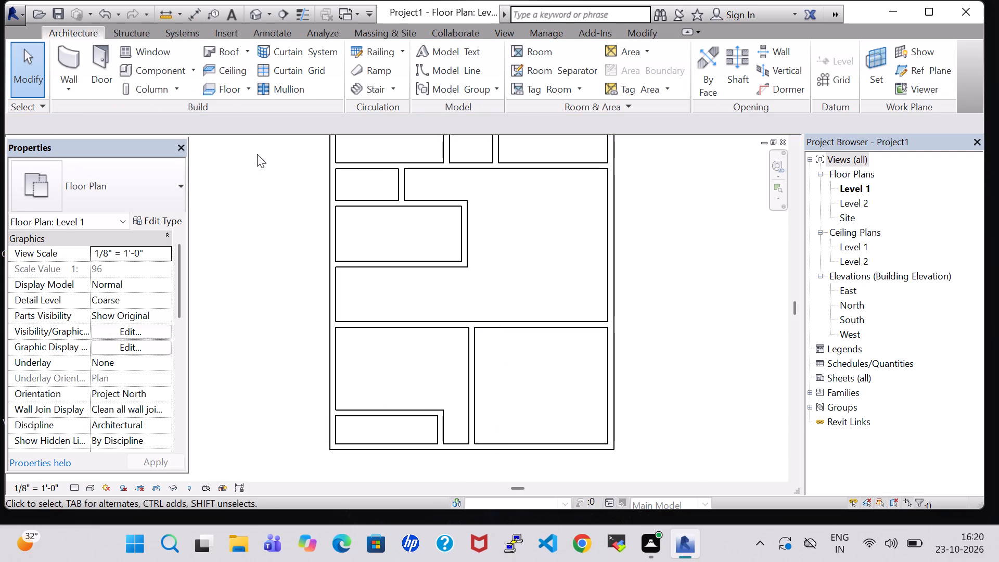
Draw two north-south walls between the new west room and the southern rooms, about 6'-0" from the west wall and 6'-5" further east.
{"action": "left_click", "coordinate": [68, 44]}
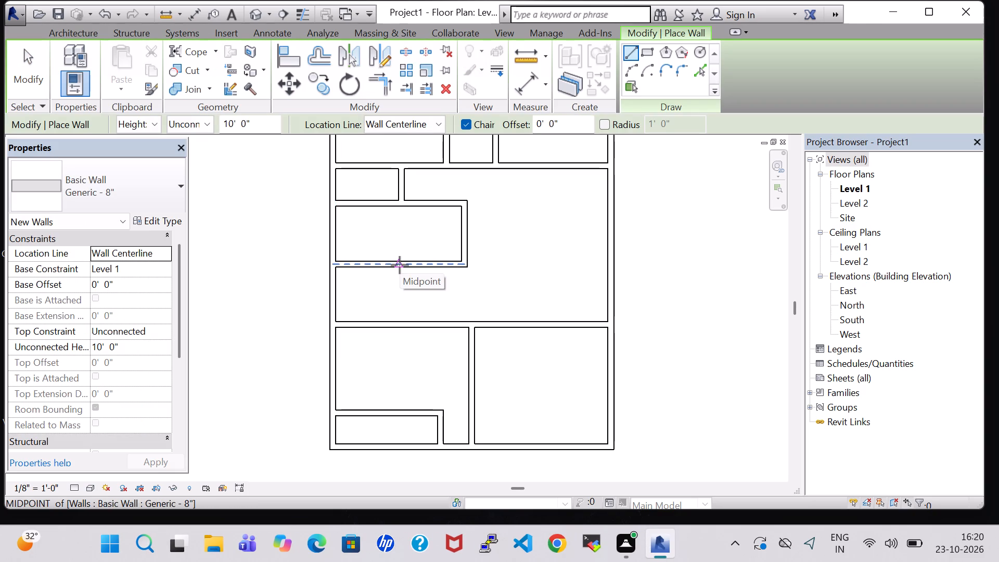
{"action": "left_click", "coordinate": [385, 265]}
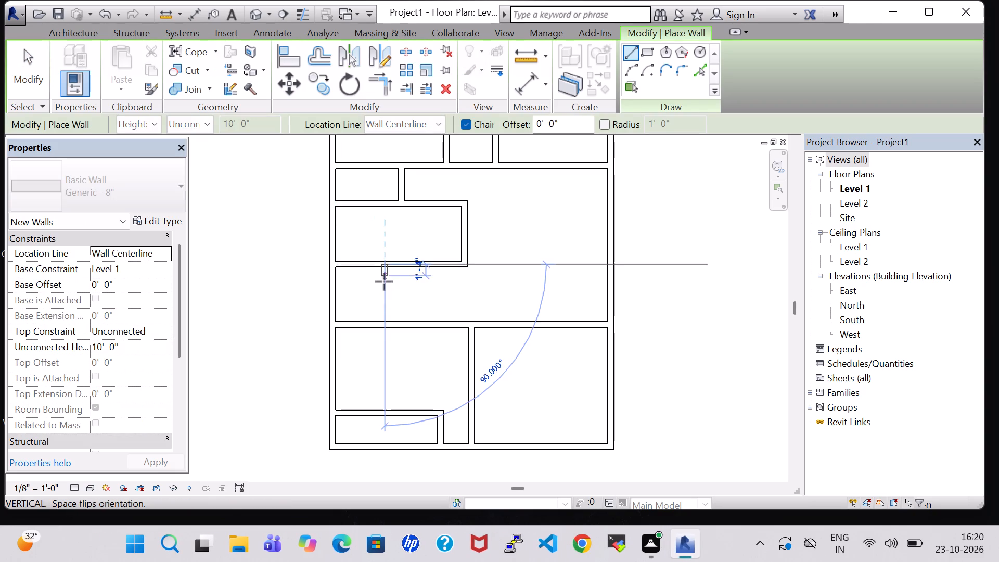
{"action": "left_click", "coordinate": [384, 324]}
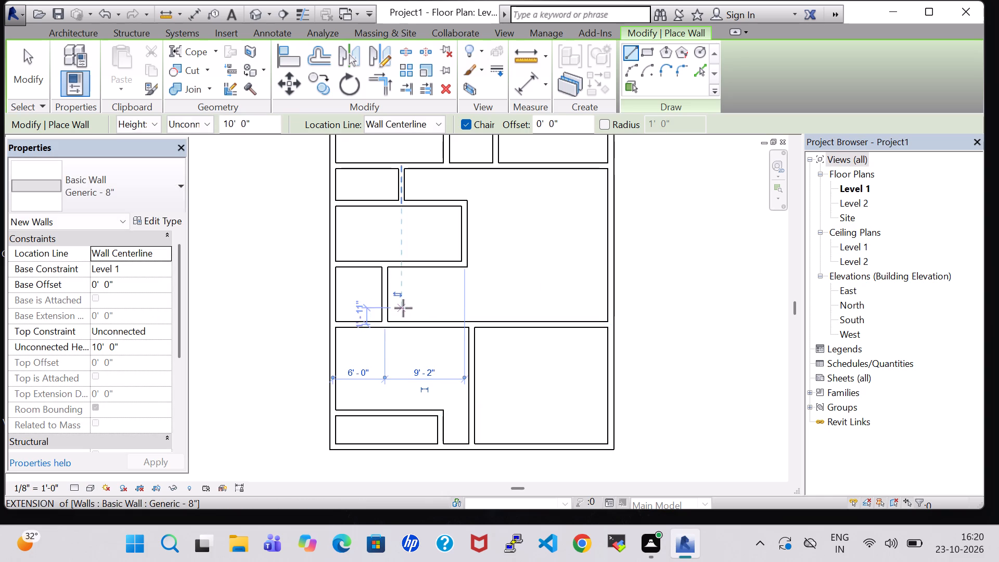
{"action": "left_click", "coordinate": [439, 265]}
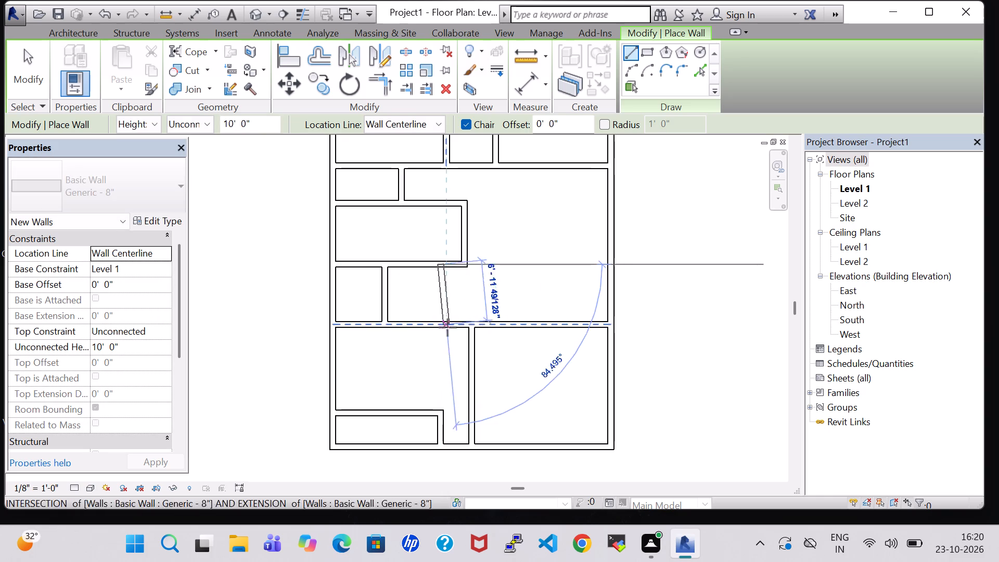
{"action": "left_click", "coordinate": [447, 327]}
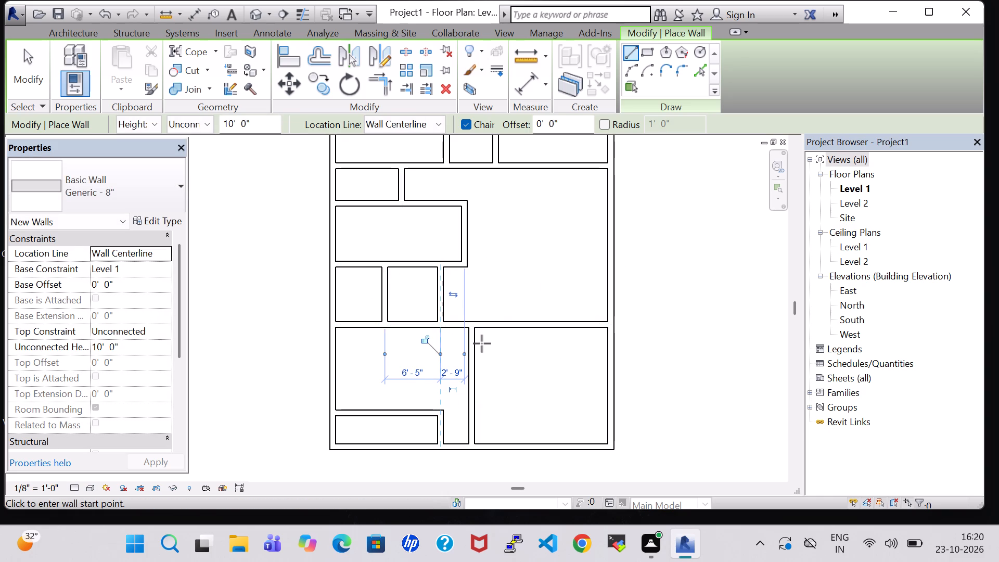
{"action": "key", "text": "Escape"}
{"action": "key", "text": "Escape"}
Shift the eastern of the two new short north-south walls slightly west.
{"action": "left_click", "coordinate": [443, 298]}
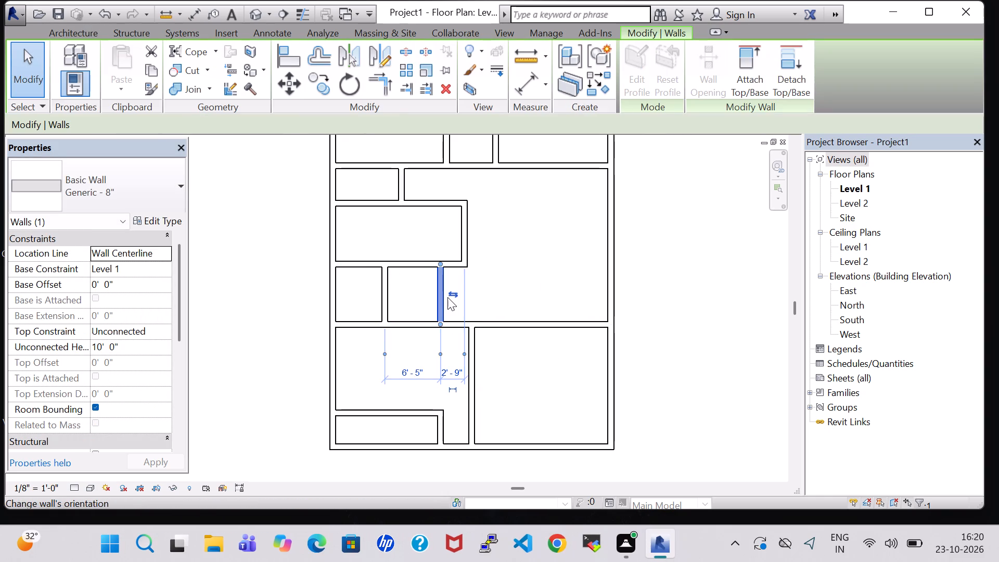
{"action": "key", "text": "Left"}
{"action": "key", "text": "Left"}
{"action": "left_click", "coordinate": [686, 312]}
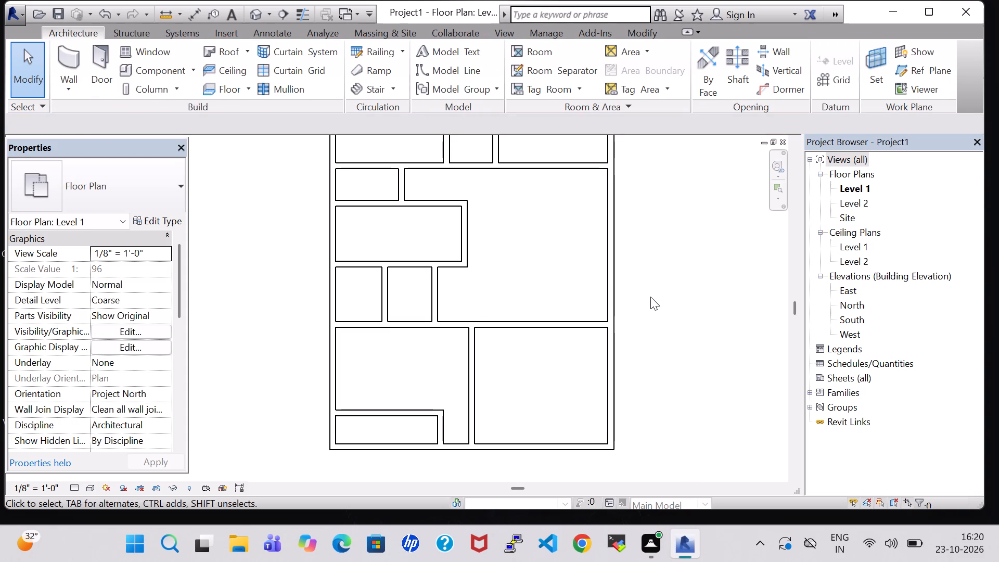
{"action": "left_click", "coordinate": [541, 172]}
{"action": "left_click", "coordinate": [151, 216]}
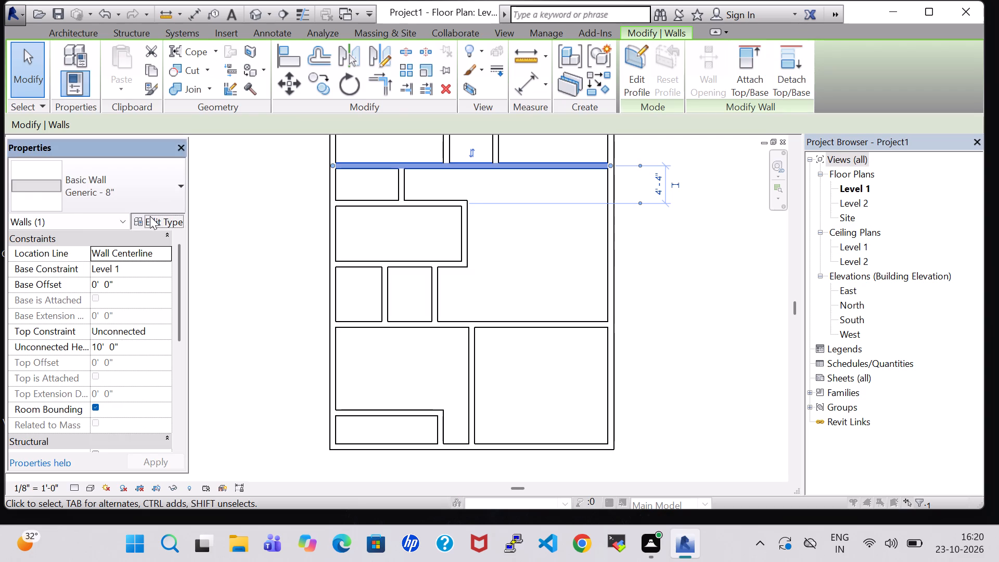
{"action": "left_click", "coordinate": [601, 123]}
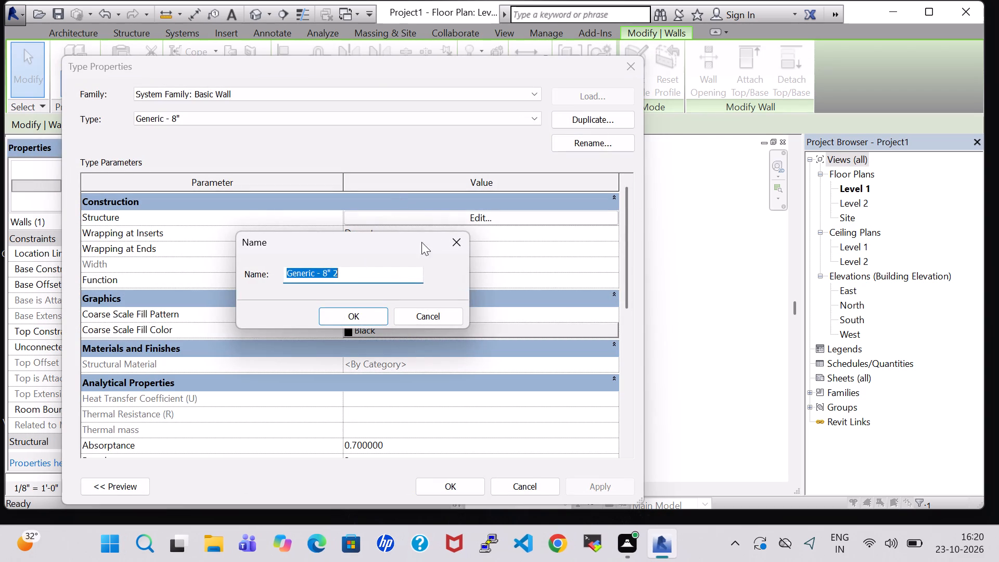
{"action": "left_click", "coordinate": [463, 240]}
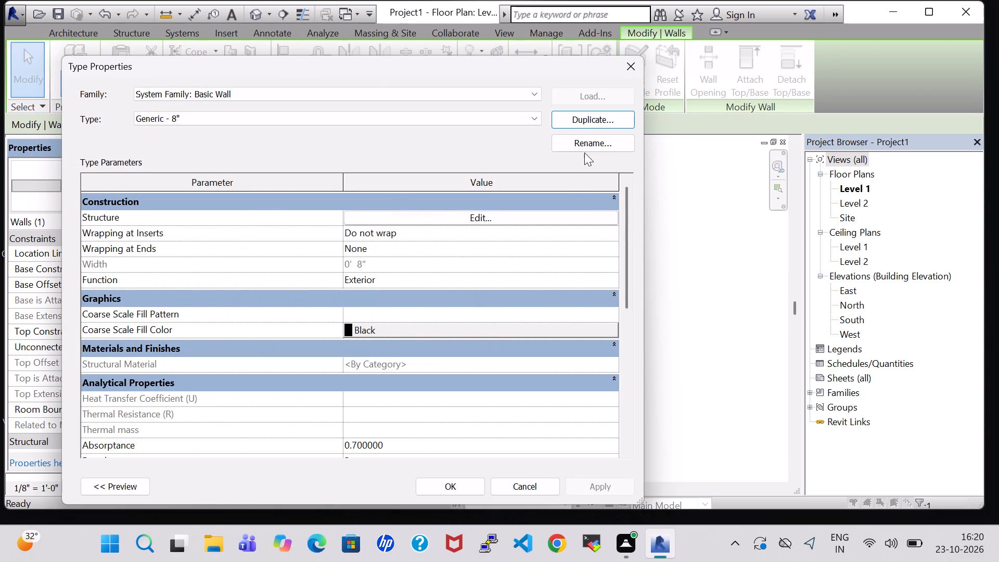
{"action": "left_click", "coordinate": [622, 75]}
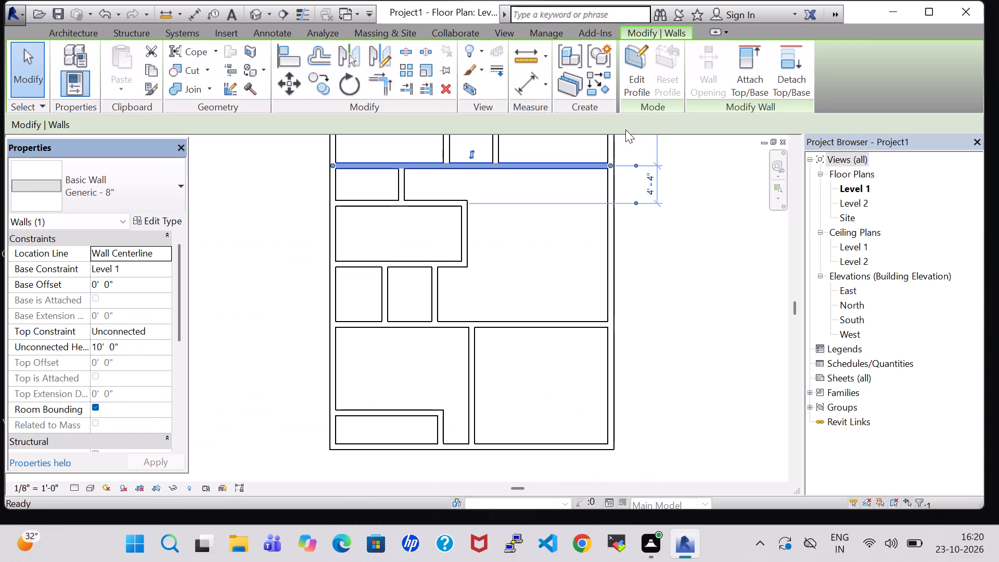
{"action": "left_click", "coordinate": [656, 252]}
Split the north outer wall at the northwest strip's east end and the west outer wall about 2'-3" south of the north wall.
{"action": "scroll", "coordinate": [658, 256], "scroll_direction": "down", "scroll_amount": 1}
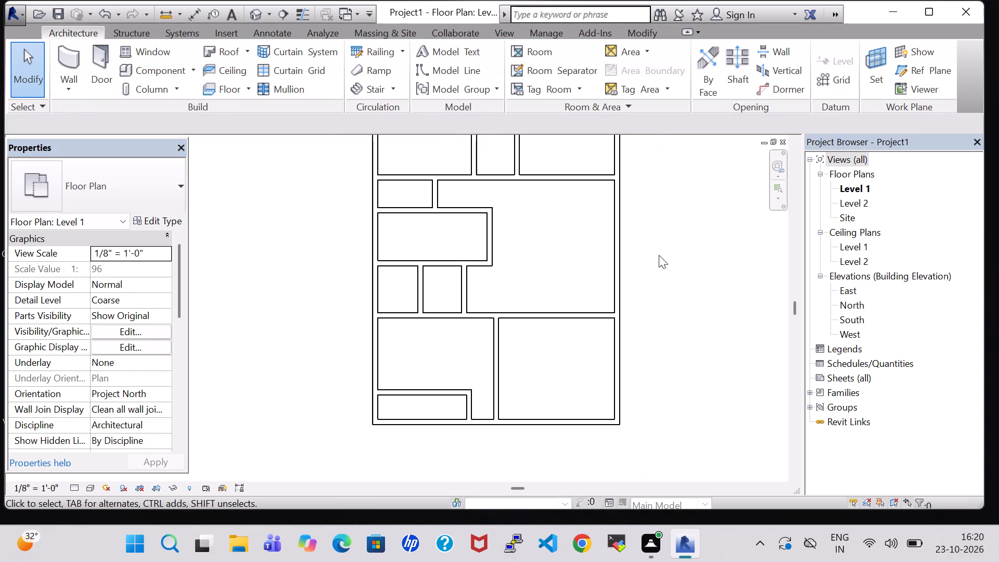
{"action": "middle_click", "coordinate": [677, 268]}
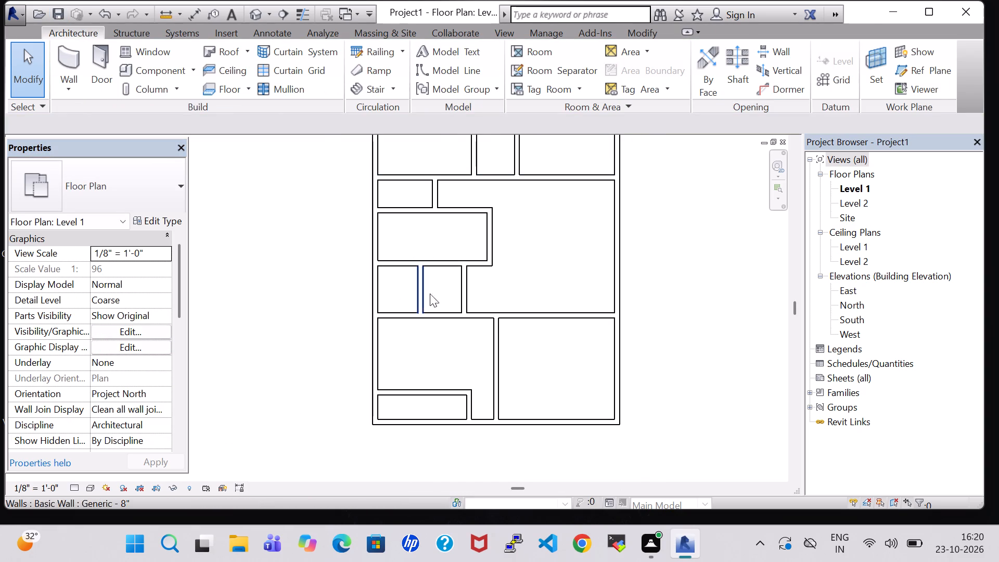
{"action": "scroll", "coordinate": [495, 284], "scroll_direction": "down", "scroll_amount": 1}
{"action": "middle_click_drag", "start_coordinate": [551, 243], "coordinate": [536, 289]}
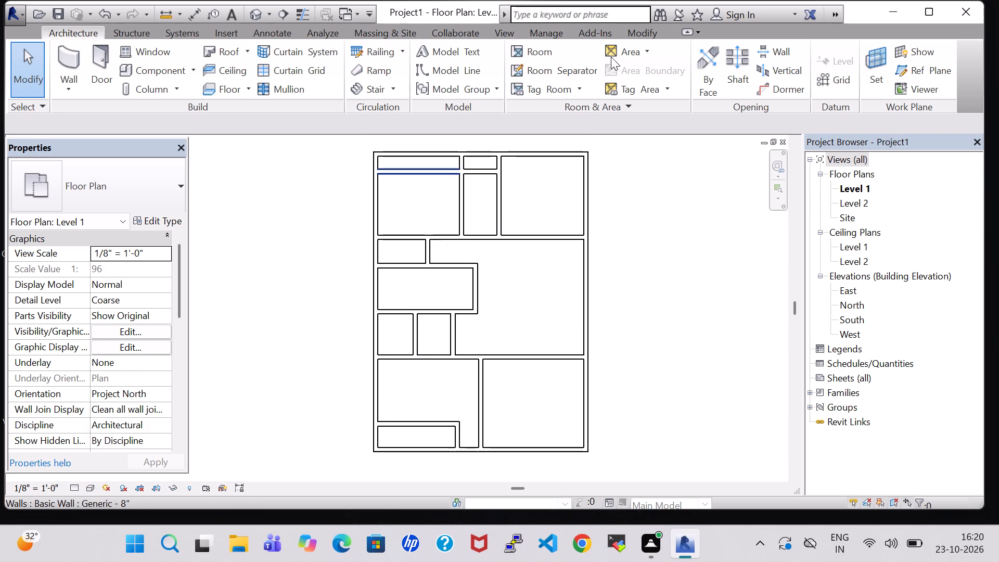
{"action": "left_click", "coordinate": [629, 31]}
{"action": "scroll", "coordinate": [483, 135], "scroll_direction": "up", "scroll_amount": 5}
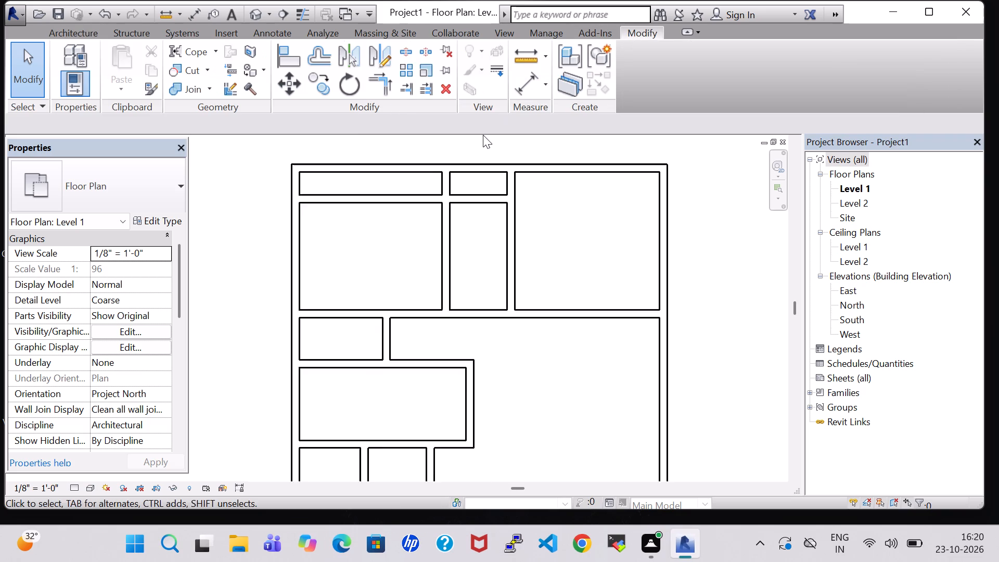
{"action": "left_click", "coordinate": [408, 50]}
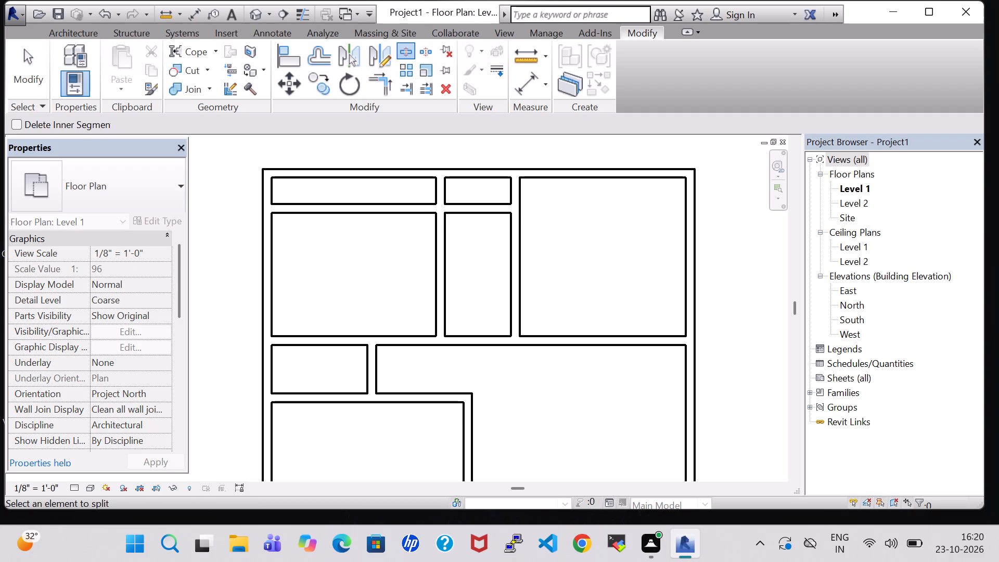
{"action": "scroll", "coordinate": [413, 162], "scroll_direction": "up", "scroll_amount": 9}
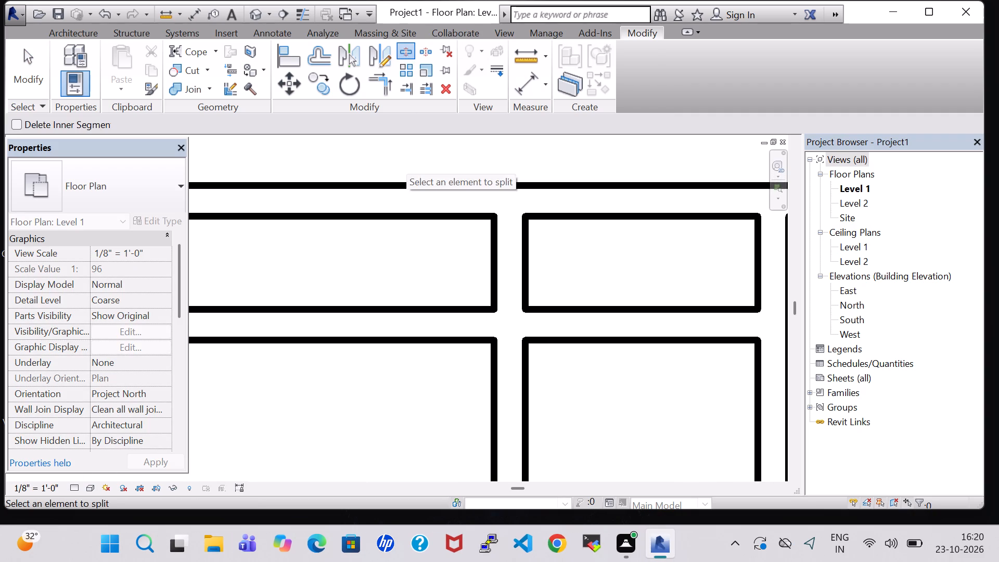
{"action": "left_click", "coordinate": [489, 206]}
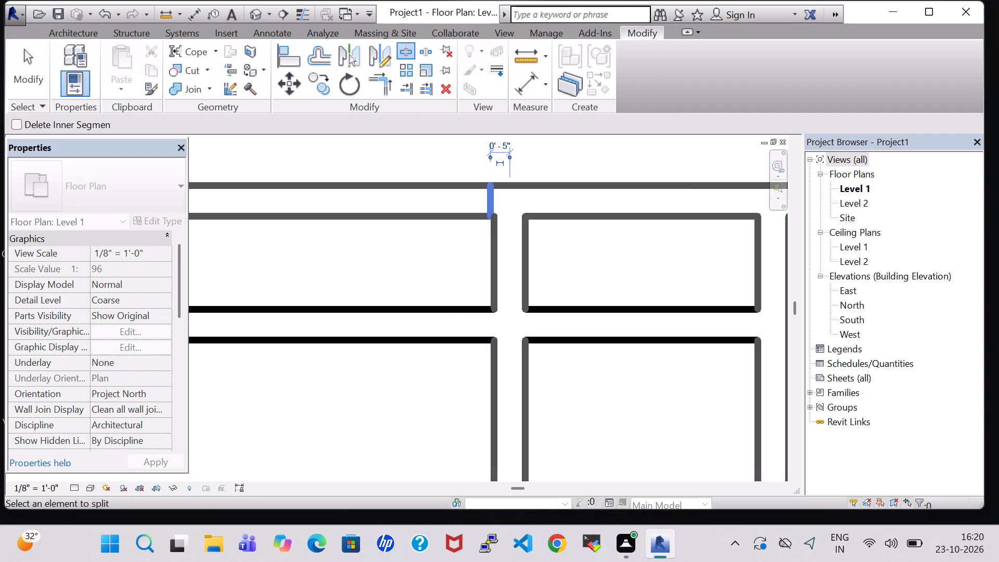
{"action": "middle_click_drag", "start_coordinate": [445, 234], "coordinate": [484, 230]}
{"action": "scroll", "coordinate": [484, 230], "scroll_direction": "down", "scroll_amount": 5}
{"action": "middle_click_drag", "start_coordinate": [422, 241], "coordinate": [564, 215]}
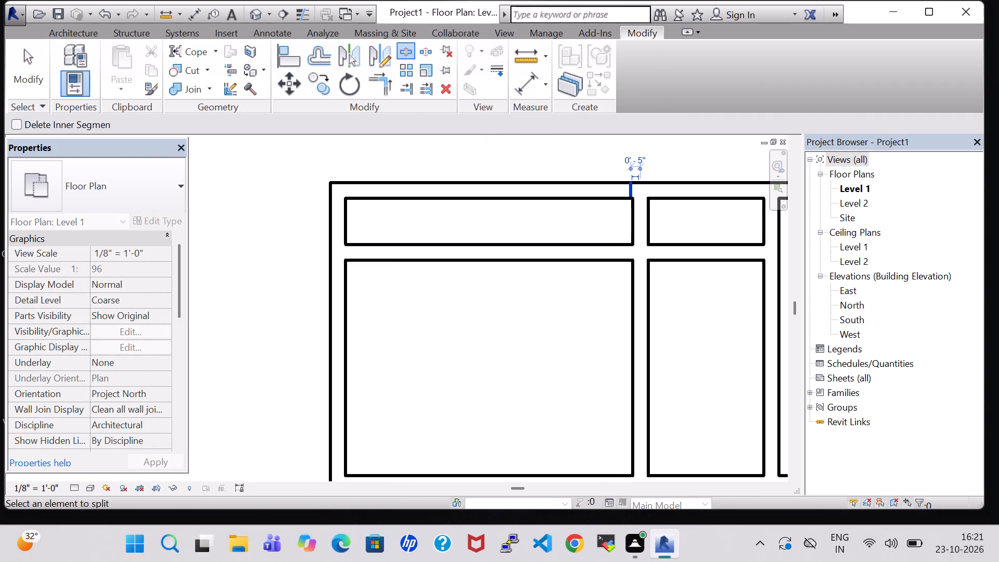
{"action": "scroll", "coordinate": [292, 233], "scroll_direction": "up", "scroll_amount": 4}
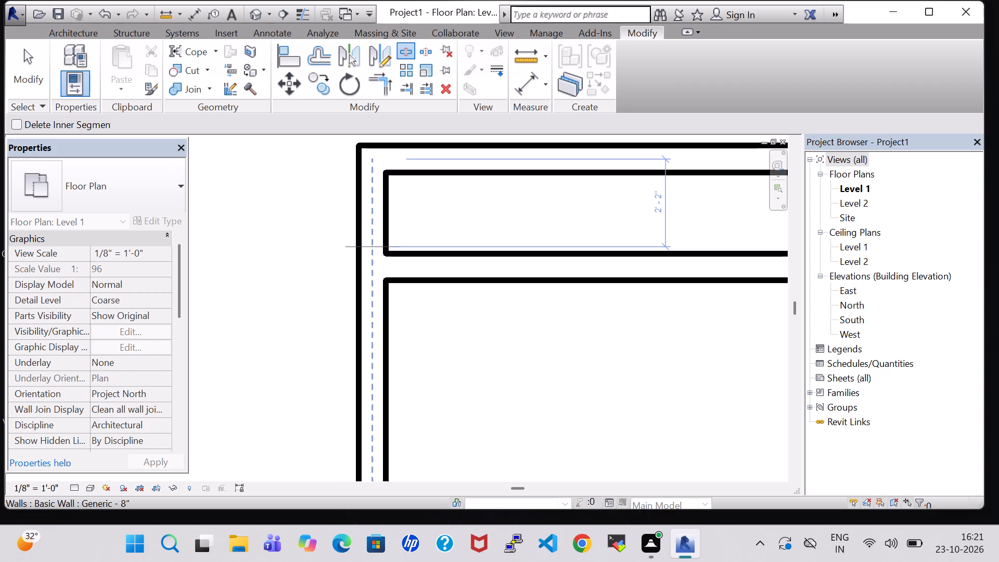
{"action": "left_click", "coordinate": [372, 251]}
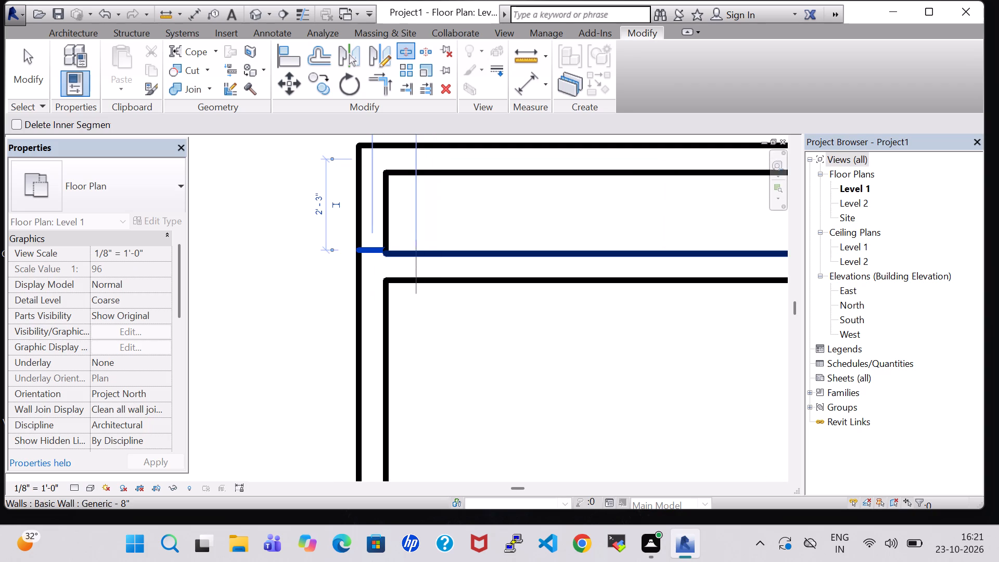
{"action": "key", "text": "Escape"}
{"action": "key", "text": "Escape"}
Set the unconnected height of the northwest strip's west and north outer wall segments to 4'-0".
{"action": "left_click", "coordinate": [367, 214]}
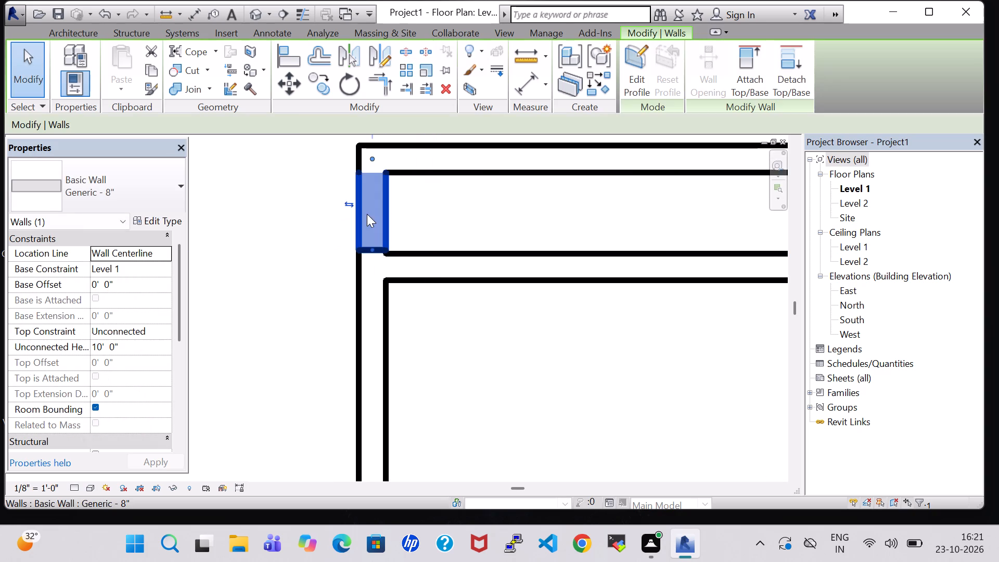
{"action": "left_click", "coordinate": [102, 347]}
{"action": "key", "text": "BackSpace"}
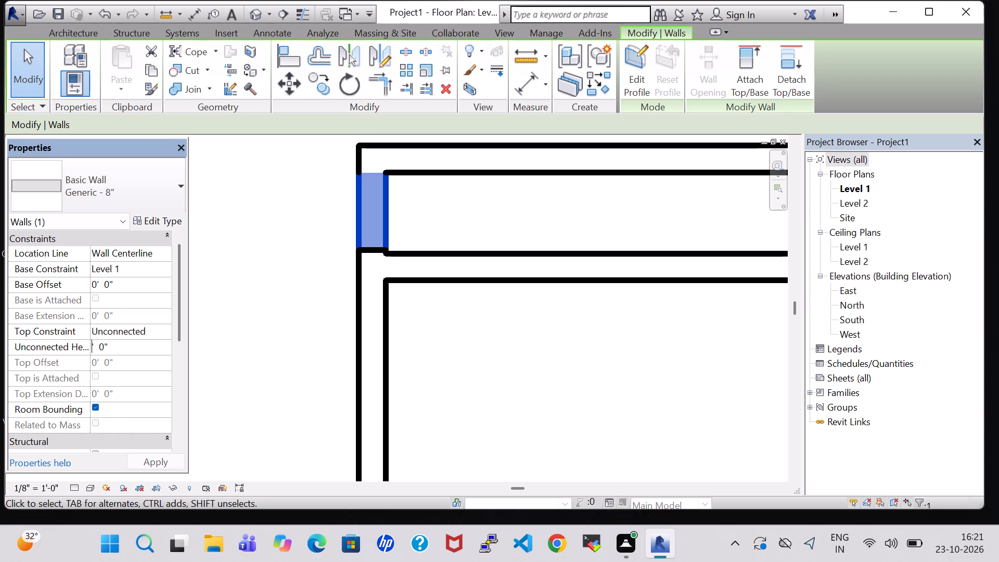
{"action": "key", "text": "BackSpace"}
{"action": "key", "text": "4"}
{"action": "key", "text": "Return"}
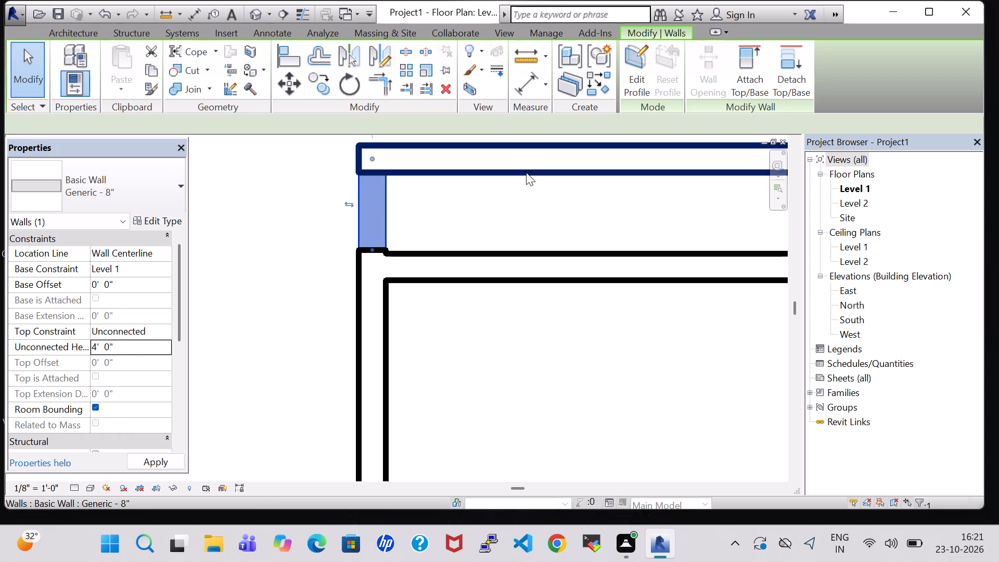
{"action": "left_click", "coordinate": [525, 165]}
{"action": "left_click", "coordinate": [103, 343]}
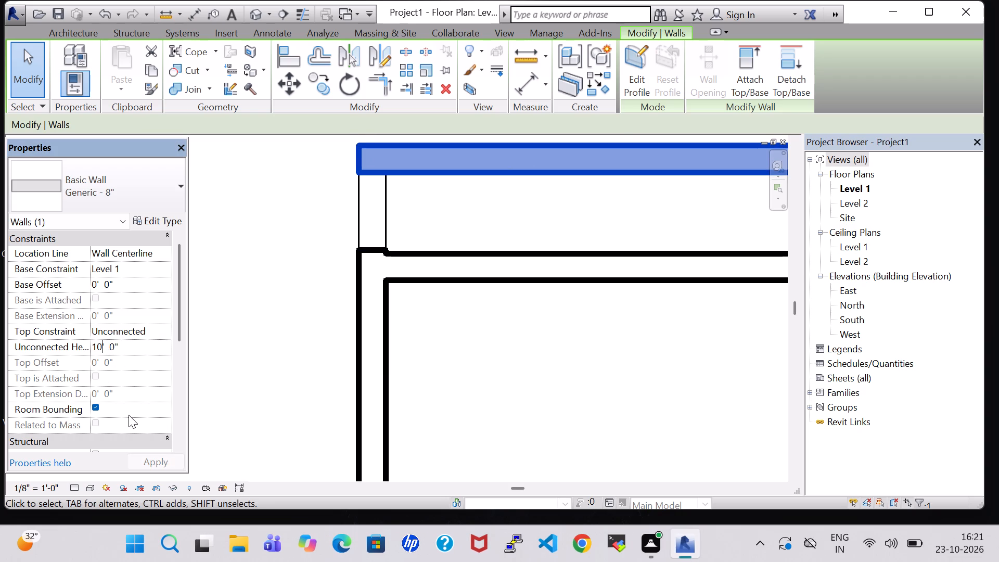
{"action": "key", "text": "BackSpace"}
{"action": "key", "text": "BackSpace"}
{"action": "key", "text": "4"}
{"action": "key", "text": "Return"}
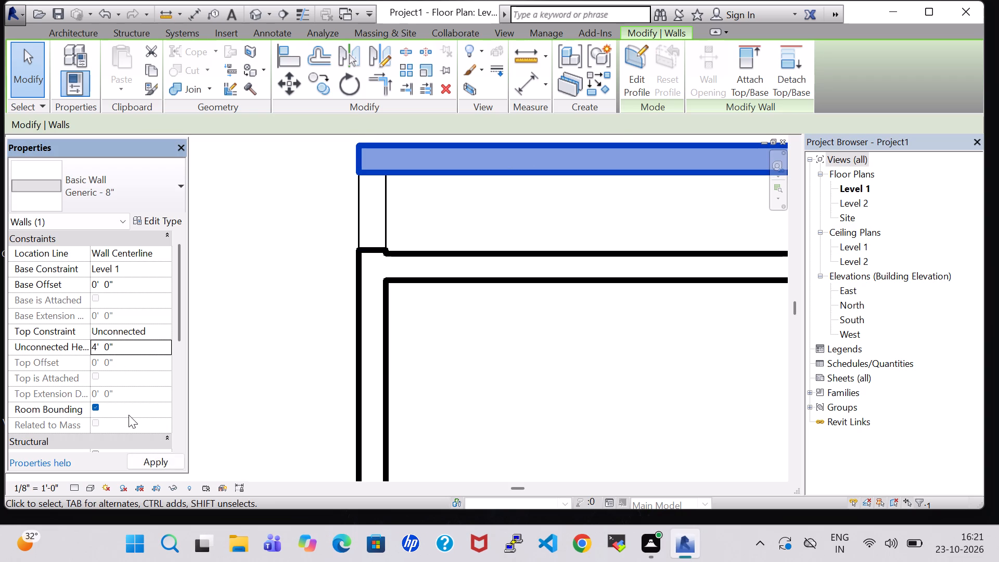
{"action": "scroll", "coordinate": [407, 350], "scroll_direction": "down", "scroll_amount": 3}
{"action": "left_click", "coordinate": [321, 318]}
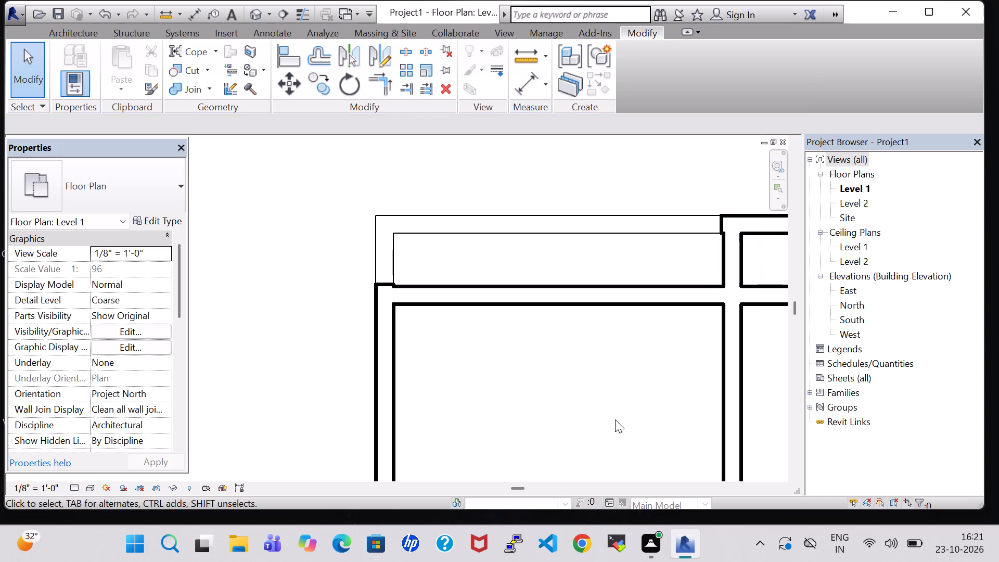
Split the west outer wall at the southwest strip's north wall and the south outer wall at the strip's east wall.
{"action": "middle_click_drag", "start_coordinate": [617, 419], "coordinate": [518, 315]}
{"action": "scroll", "coordinate": [518, 315], "scroll_direction": "down", "scroll_amount": 3}
{"action": "middle_click_drag", "start_coordinate": [542, 338], "coordinate": [469, 298]}
{"action": "scroll", "coordinate": [469, 298], "scroll_direction": "down", "scroll_amount": 2}
{"action": "middle_click_drag", "start_coordinate": [480, 312], "coordinate": [438, 300]}
{"action": "scroll", "coordinate": [446, 300], "scroll_direction": "down", "scroll_amount": 1}
{"action": "middle_click_drag", "start_coordinate": [556, 364], "coordinate": [547, 320]}
{"action": "scroll", "coordinate": [548, 320], "scroll_direction": "down", "scroll_amount": 2}
{"action": "middle_click_drag", "start_coordinate": [566, 376], "coordinate": [539, 299]}
{"action": "middle_click_drag", "start_coordinate": [518, 395], "coordinate": [516, 322]}
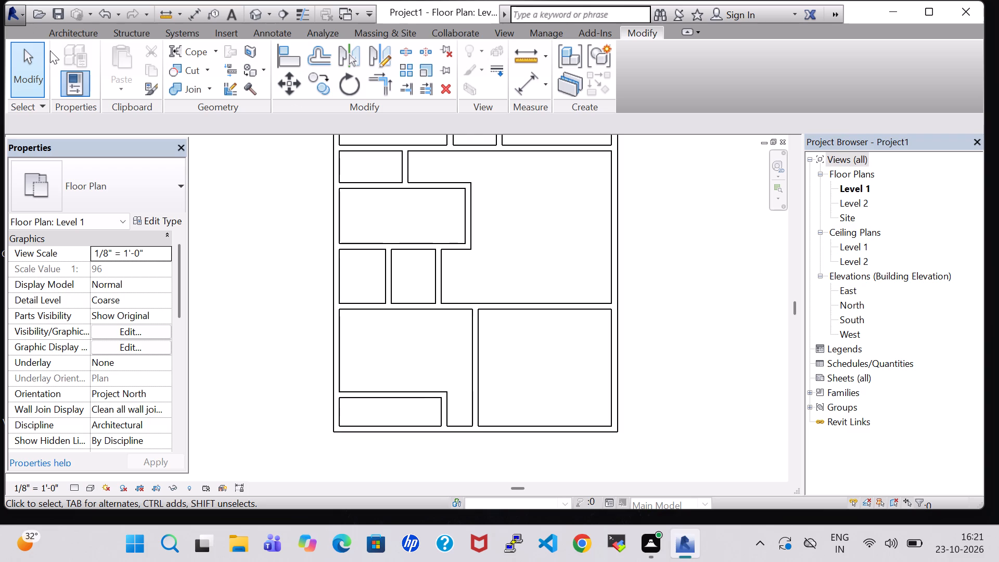
{"action": "left_click", "coordinate": [57, 34]}
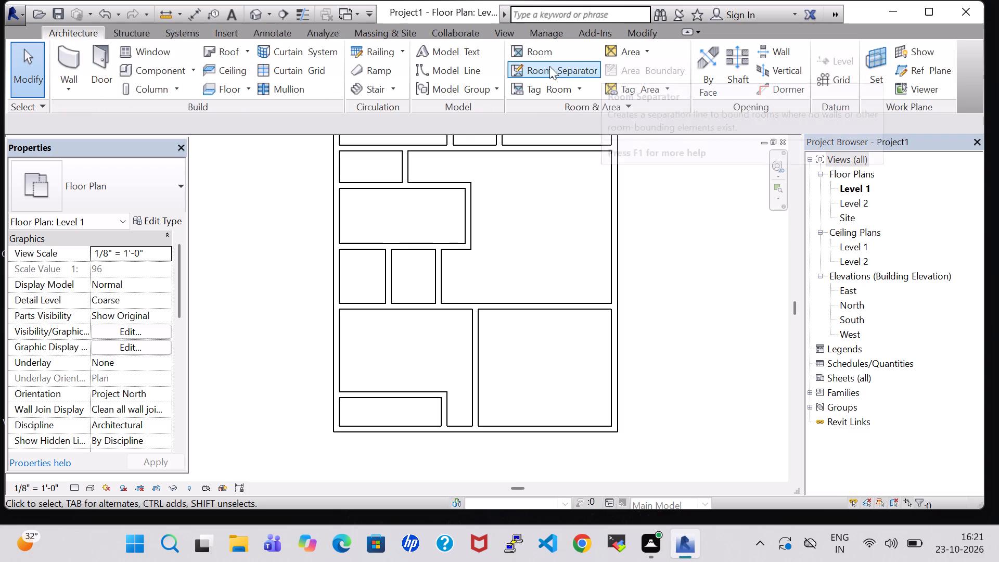
{"action": "left_click", "coordinate": [640, 36]}
{"action": "left_click", "coordinate": [412, 53]}
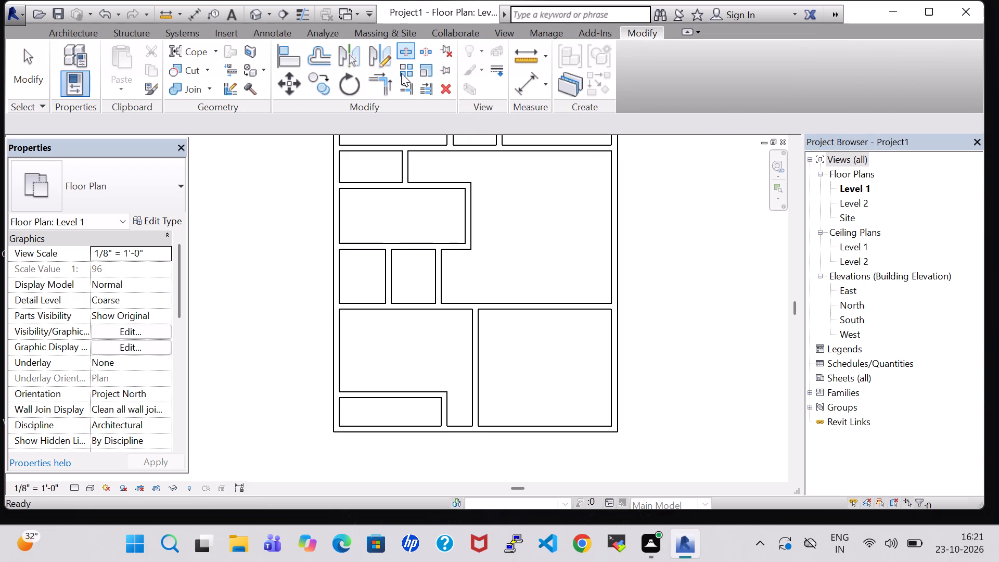
{"action": "scroll", "coordinate": [354, 392], "scroll_direction": "up", "scroll_amount": 4}
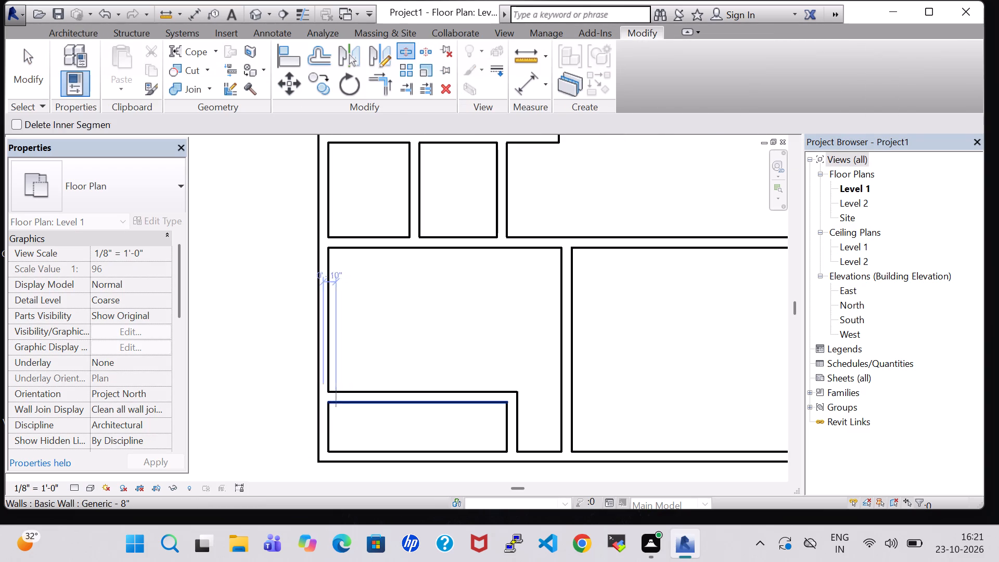
{"action": "left_click", "coordinate": [323, 405]}
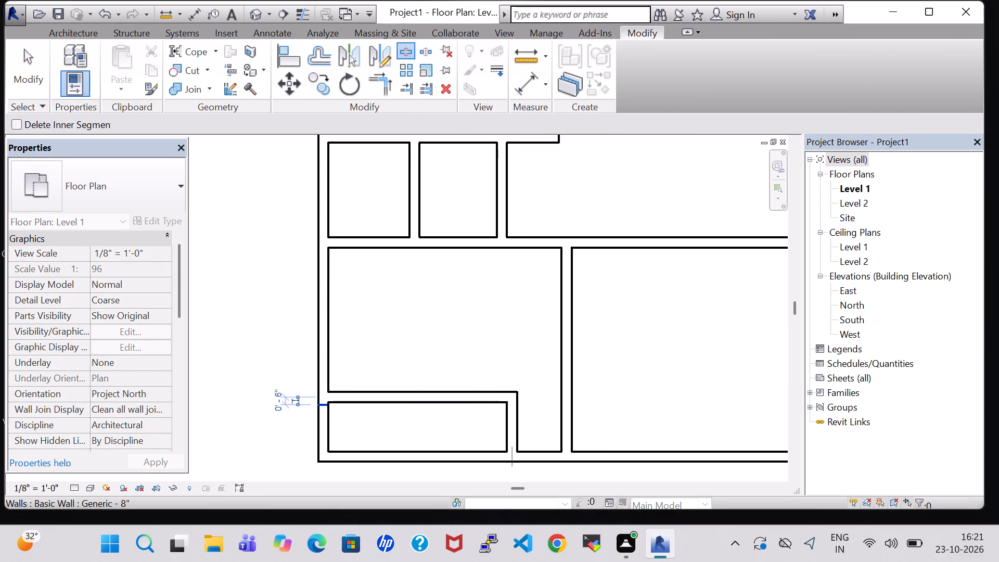
{"action": "scroll", "coordinate": [504, 457], "scroll_direction": "up", "scroll_amount": 5}
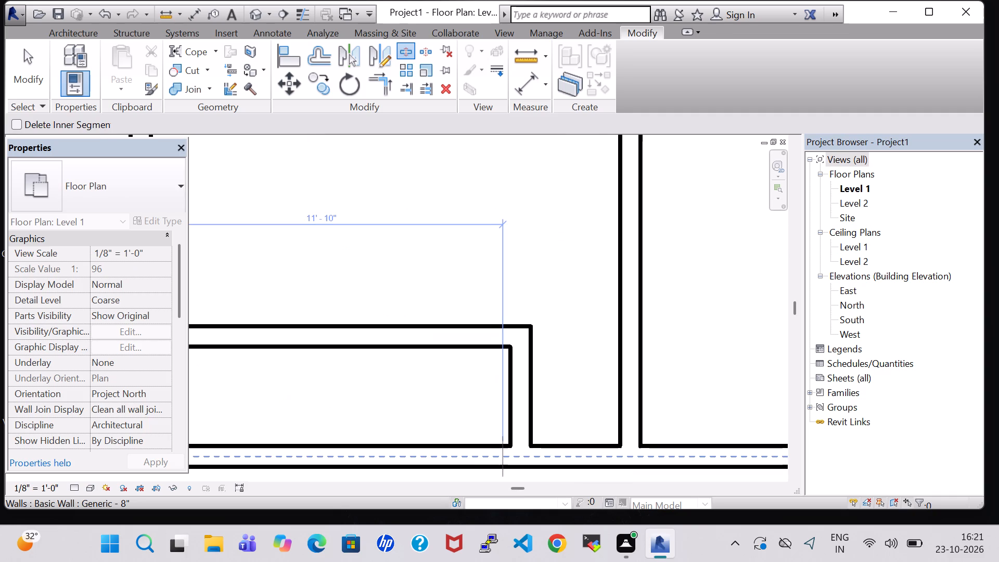
{"action": "left_click", "coordinate": [507, 457]}
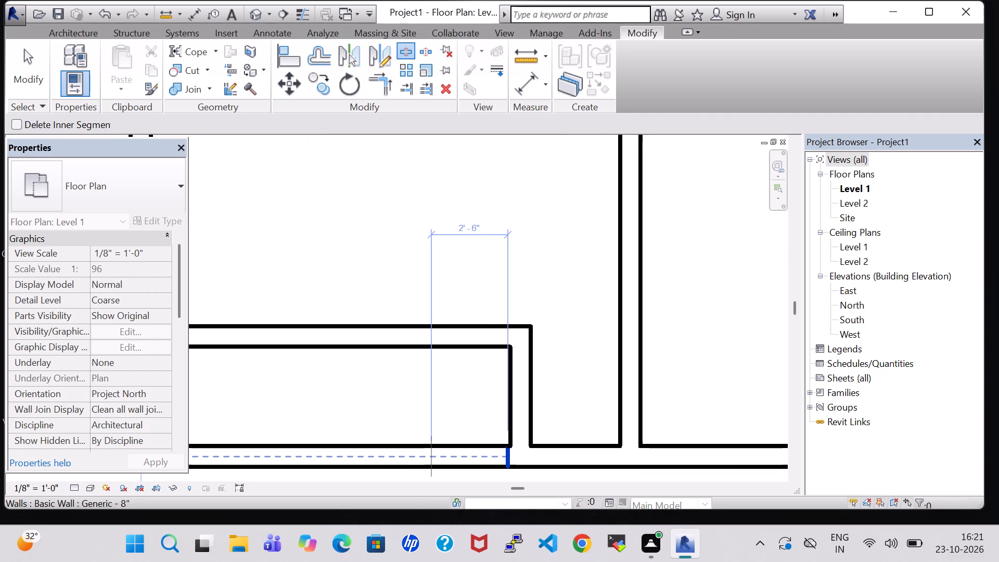
{"action": "key", "text": "Escape"}
{"action": "key", "text": "Escape"}
Set the unconnected height of the southwest strip's south and west outer wall segments to 4'-0".
{"action": "left_click", "coordinate": [402, 451]}
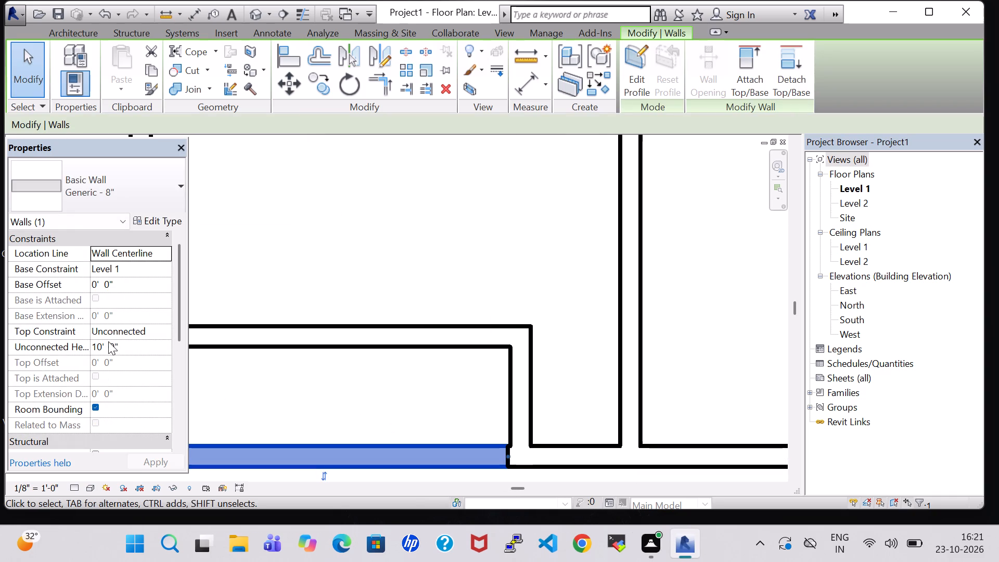
{"action": "left_click", "coordinate": [103, 350]}
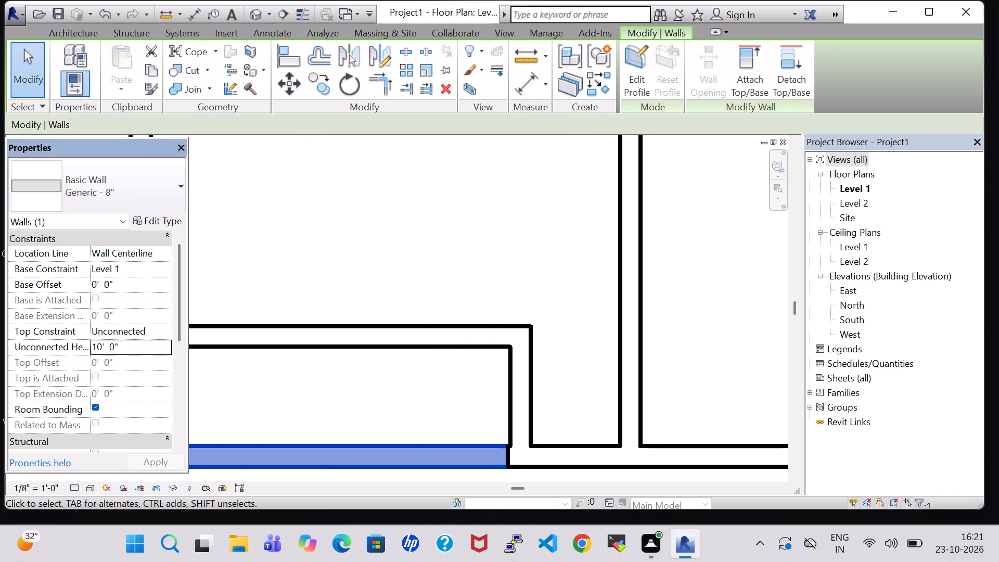
{"action": "key", "text": "BackSpace"}
{"action": "key", "text": "BackSpace"}
{"action": "key", "text": "4"}
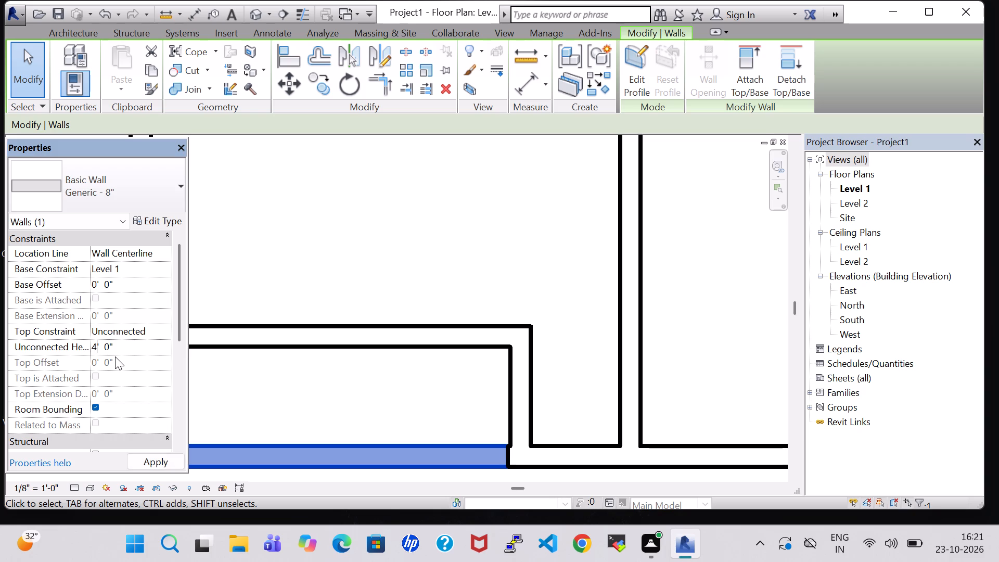
{"action": "key", "text": "Return"}
{"action": "scroll", "coordinate": [338, 425], "scroll_direction": "down", "scroll_amount": 2}
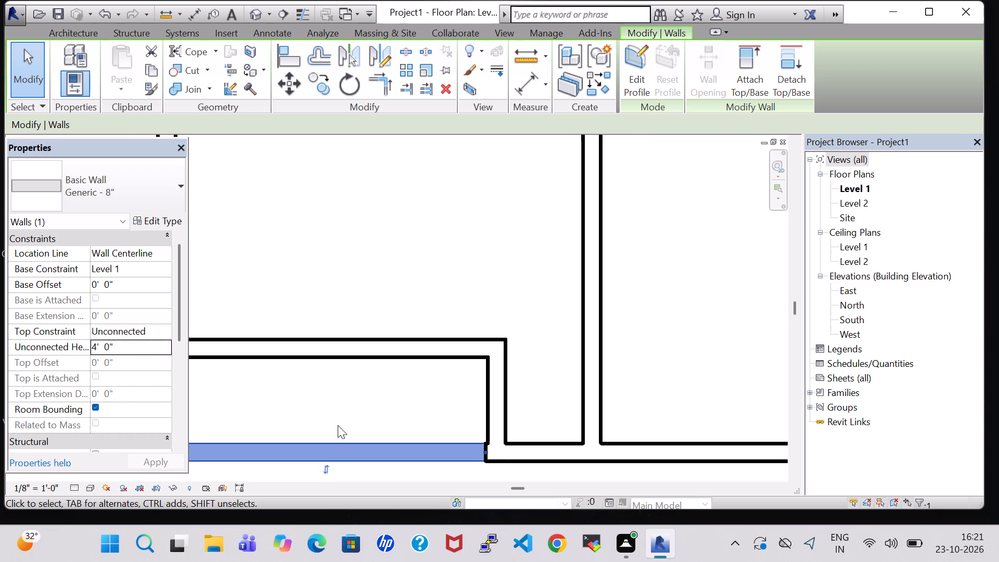
{"action": "middle_click_drag", "start_coordinate": [338, 425], "coordinate": [434, 419]}
{"action": "scroll", "coordinate": [434, 418], "scroll_direction": "down", "scroll_amount": 1}
{"action": "left_click", "coordinate": [305, 402]}
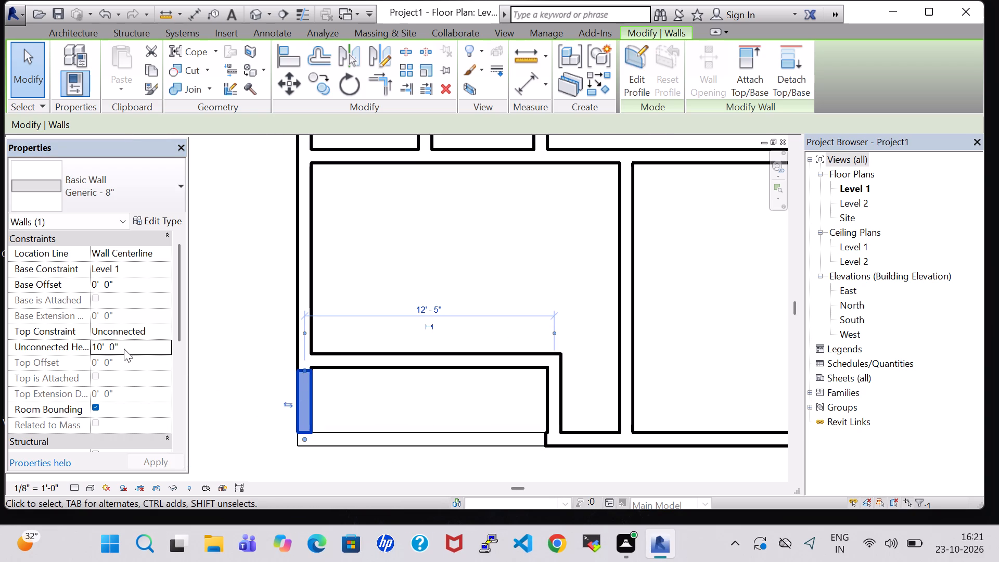
{"action": "left_click", "coordinate": [103, 346]}
{"action": "key", "text": "BackSpace"}
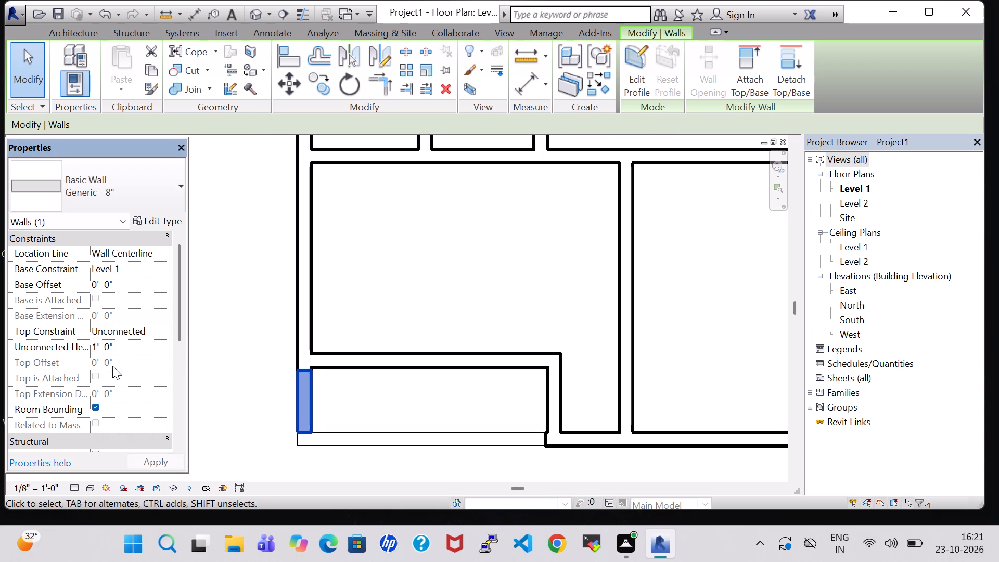
{"action": "key", "text": "BackSpace"}
{"action": "key", "text": "4"}
{"action": "key", "text": "Return"}
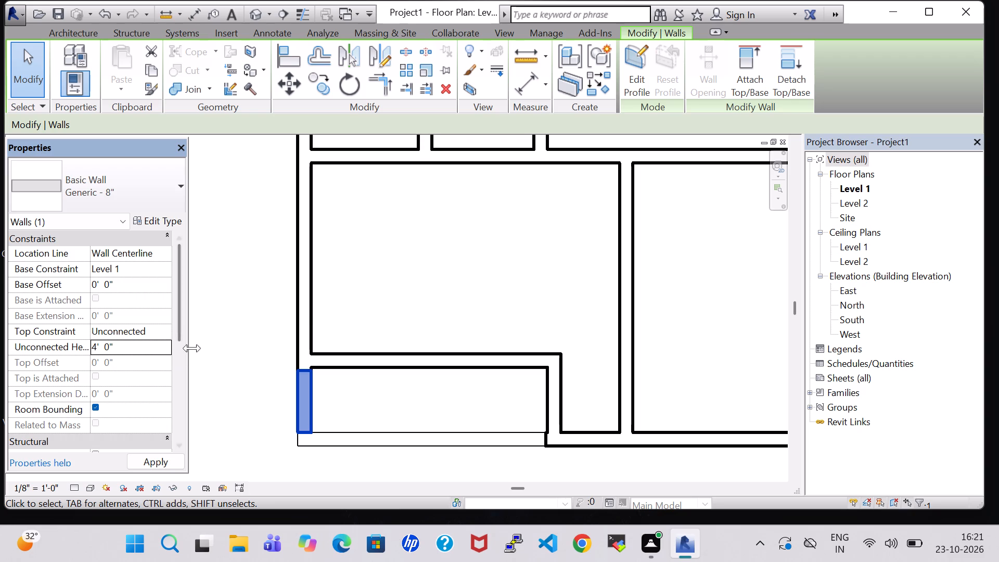
{"action": "left_click", "coordinate": [198, 336]}
Examine the whole Level 1 floor plan, from the southwest strip up to the northern rooms.
{"action": "scroll", "coordinate": [199, 340], "scroll_direction": "down", "scroll_amount": 2}
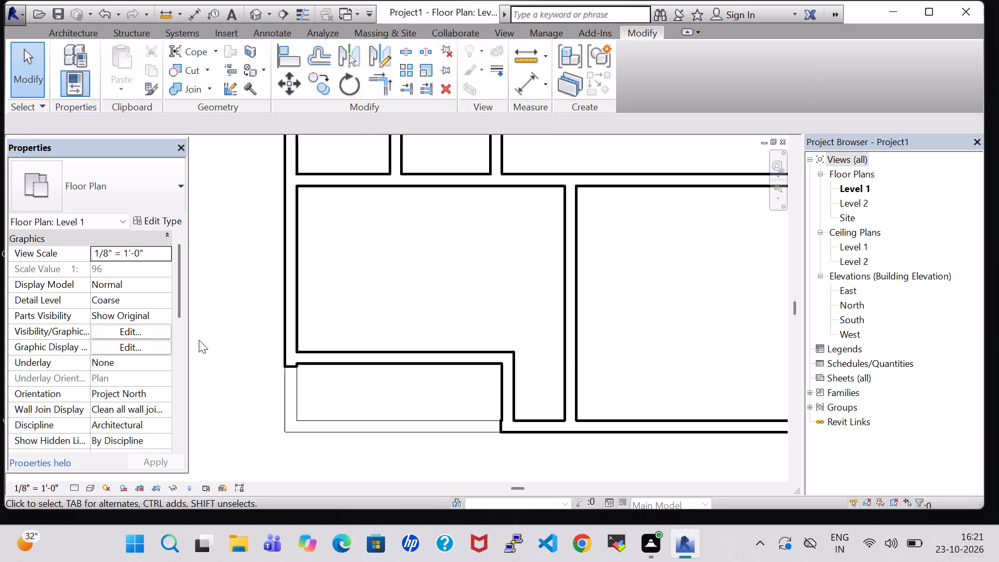
{"action": "scroll", "coordinate": [300, 378], "scroll_direction": "down", "scroll_amount": 3}
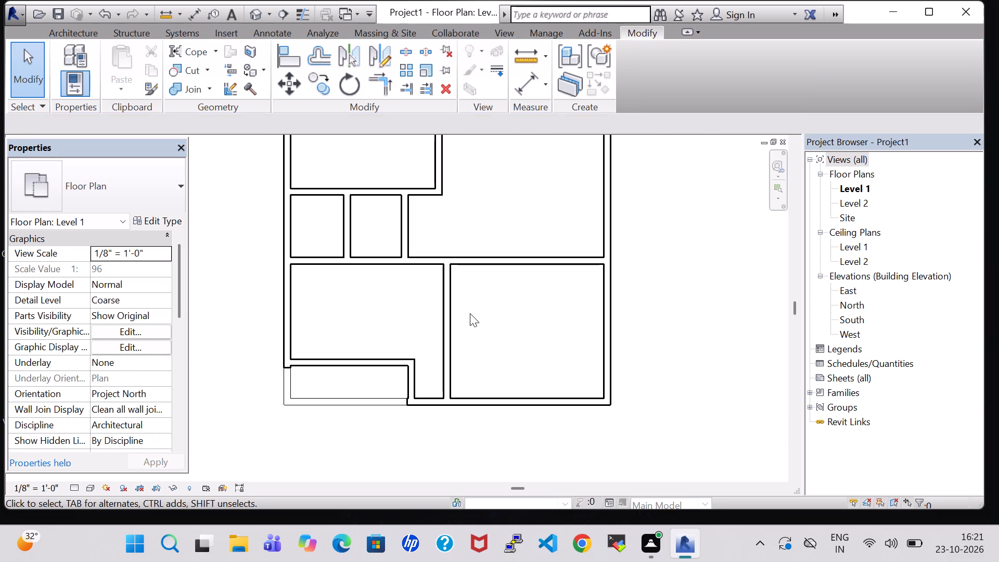
{"action": "middle_click_drag", "start_coordinate": [695, 206], "coordinate": [703, 260]}
{"action": "scroll", "coordinate": [703, 260], "scroll_direction": "down", "scroll_amount": 2}
{"action": "middle_click_drag", "start_coordinate": [708, 239], "coordinate": [650, 289]}
{"action": "scroll", "coordinate": [650, 290], "scroll_direction": "down", "scroll_amount": 1}
{"action": "middle_click_drag", "start_coordinate": [650, 283], "coordinate": [643, 291]}
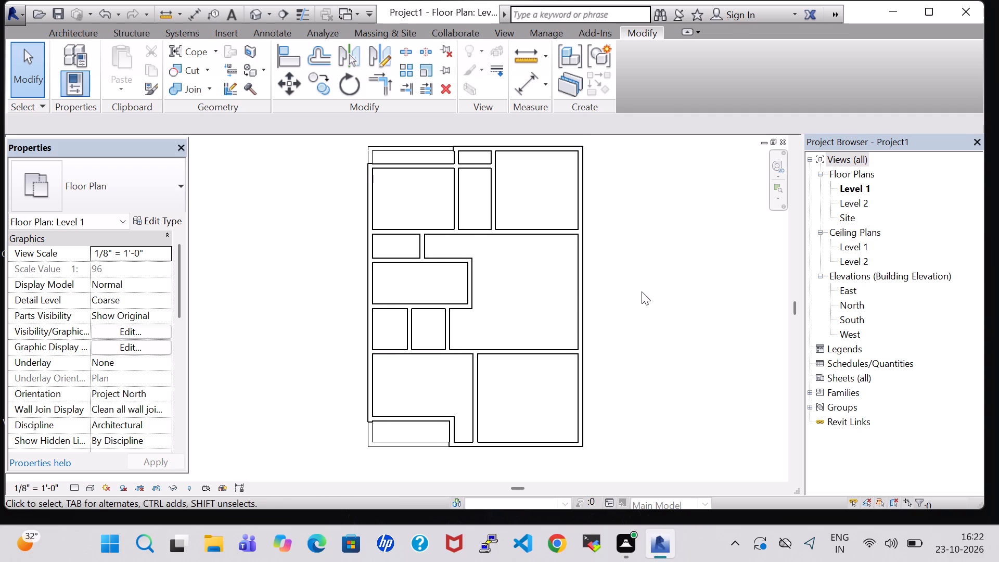
{"action": "scroll", "coordinate": [401, 168], "scroll_direction": "up", "scroll_amount": 2}
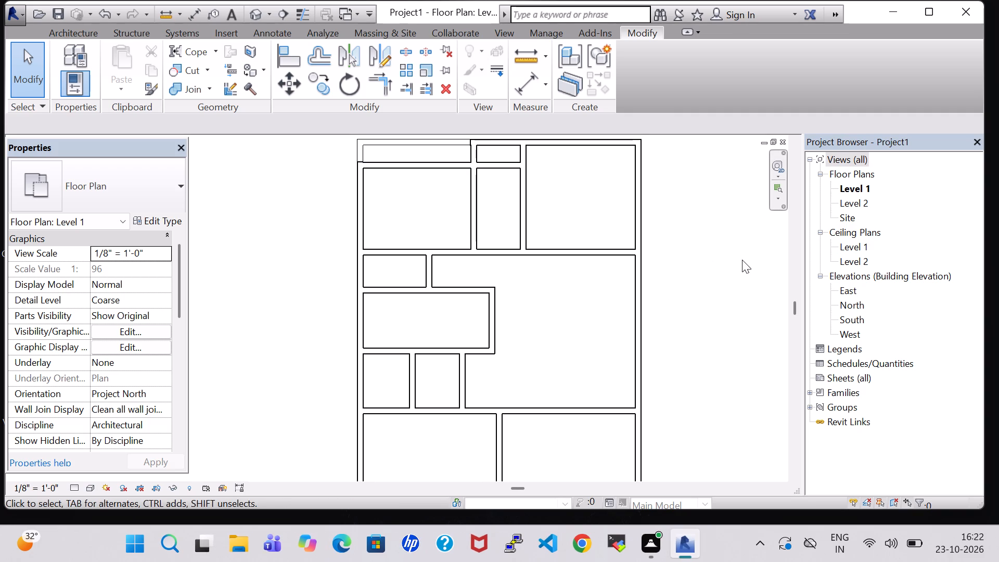
{"action": "middle_click_drag", "start_coordinate": [742, 260], "coordinate": [719, 257]}
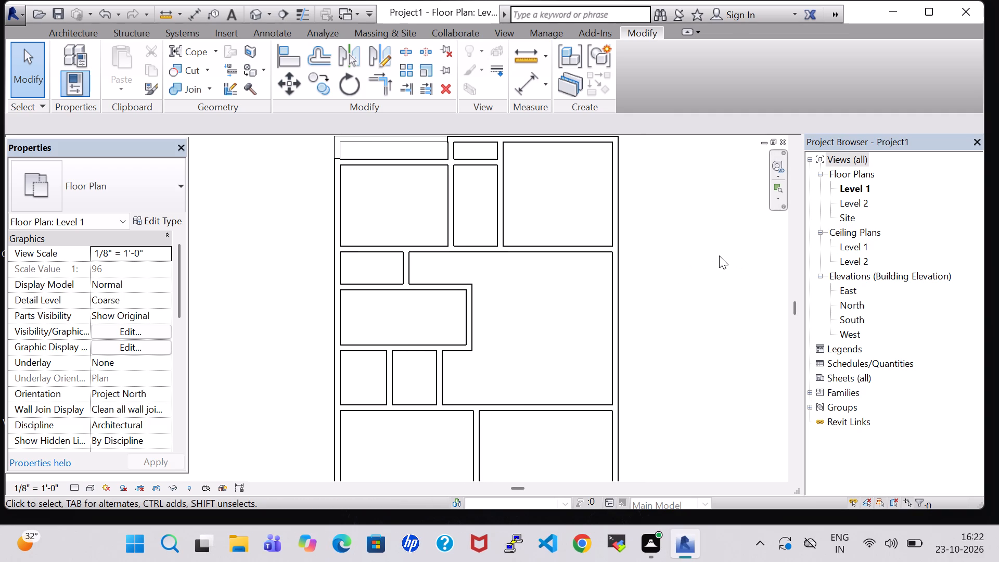
Open the default 3D view, set its visual style to Realistic, and orbit to view the walls from the front.
{"action": "scroll", "coordinate": [719, 256], "scroll_direction": "down", "scroll_amount": 1}
{"action": "middle_click_drag", "start_coordinate": [718, 256], "coordinate": [687, 247]}
{"action": "scroll", "coordinate": [687, 247], "scroll_direction": "down", "scroll_amount": 1}
{"action": "middle_click_drag", "start_coordinate": [689, 247], "coordinate": [665, 241]}
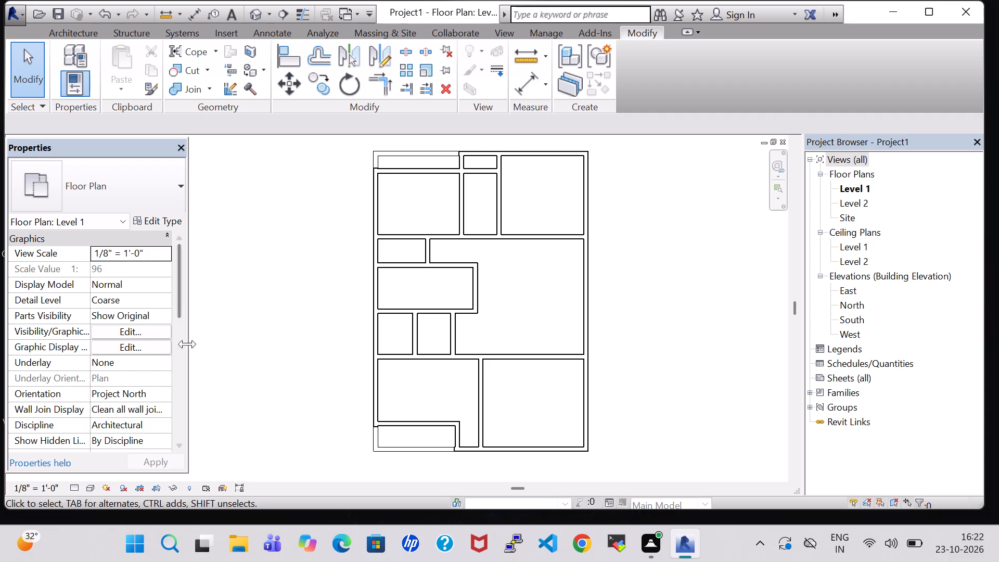
{"action": "left_click", "coordinate": [260, 14]}
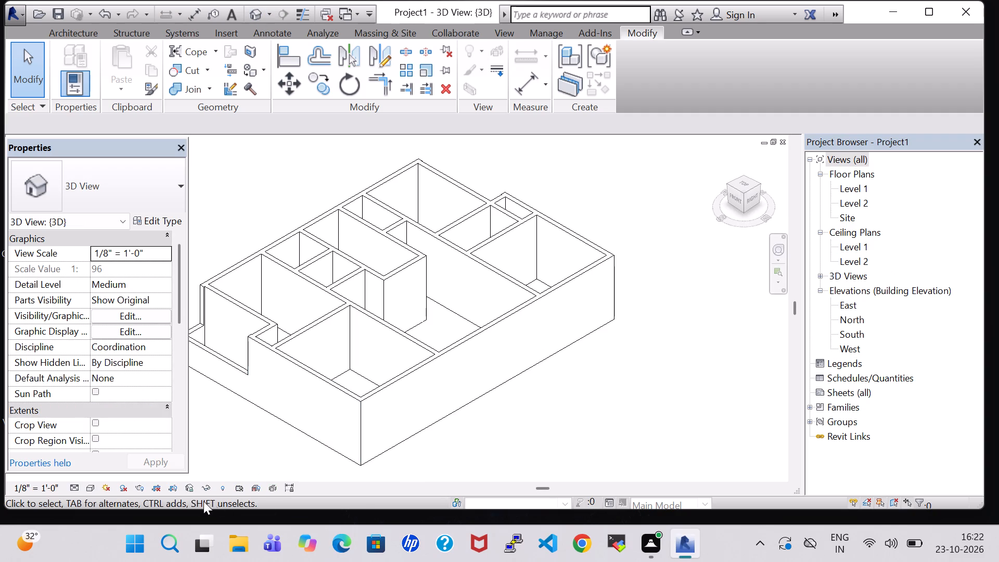
{"action": "left_click", "coordinate": [89, 487]}
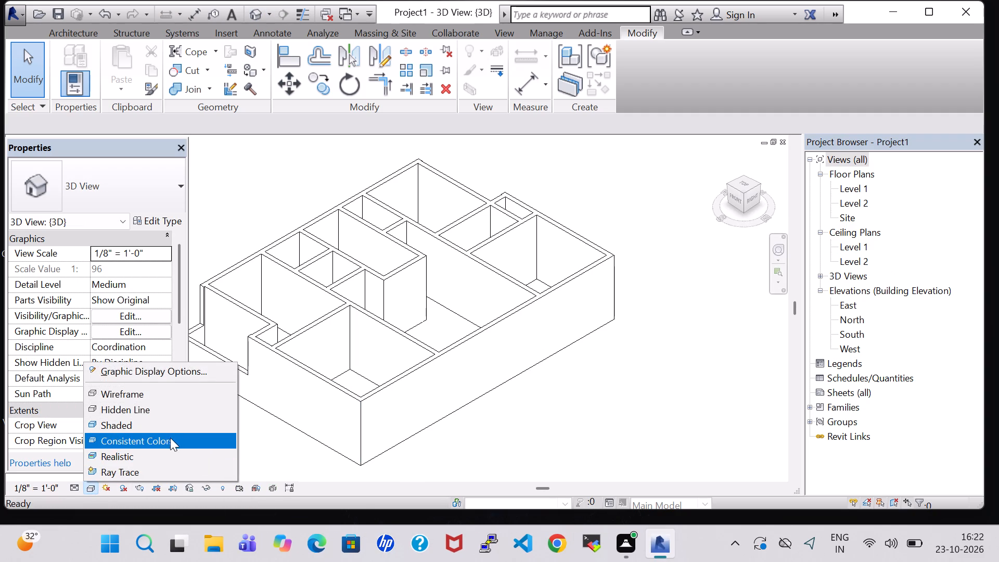
{"action": "left_click", "coordinate": [165, 453]}
{"action": "middle_click_drag", "start_coordinate": [265, 449], "coordinate": [343, 437], "text": "shift"}
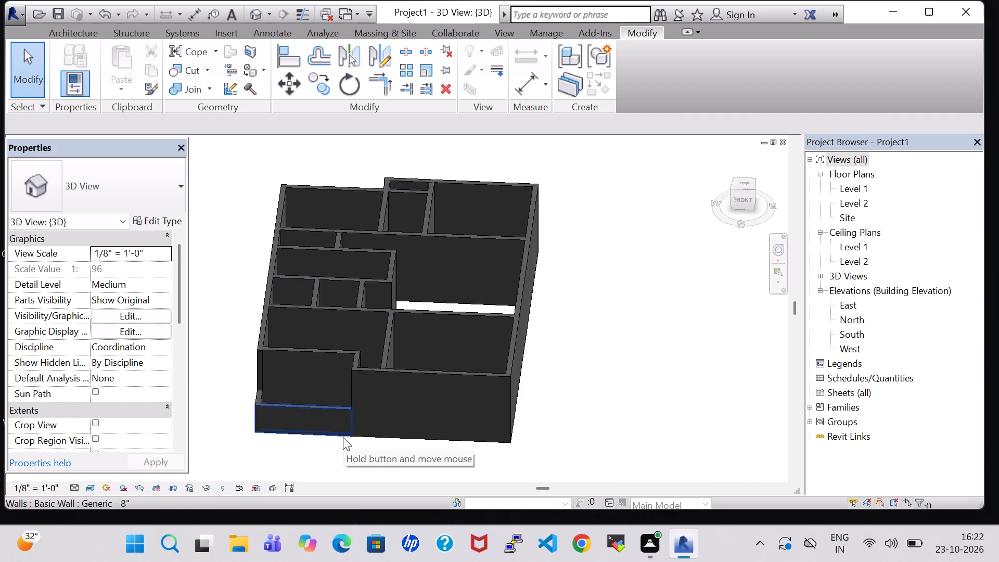
{"action": "scroll", "coordinate": [334, 451], "scroll_direction": "down", "scroll_amount": 1}
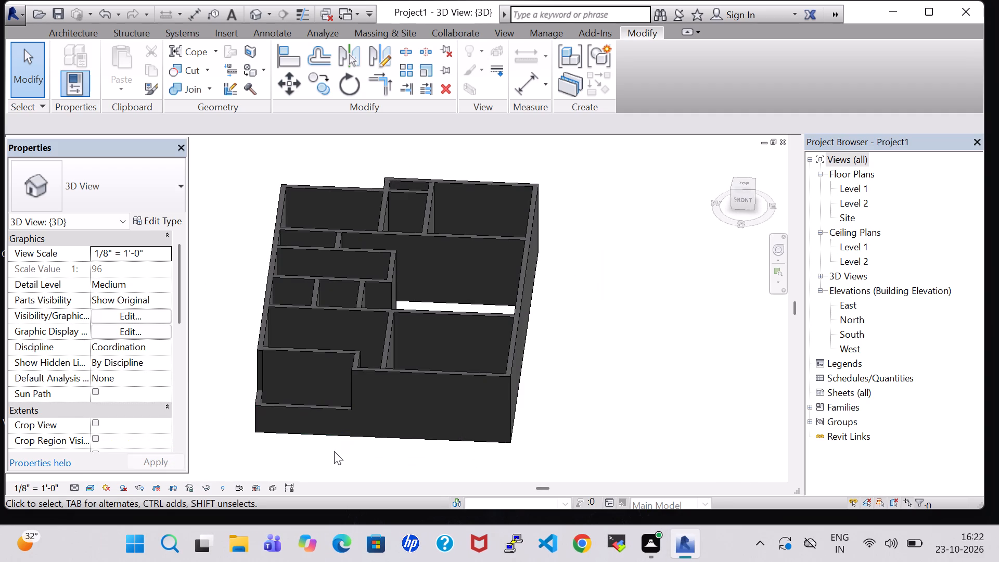
On Level 1, split the west outer wall near the middle west room's south and north walls and delete the segment between.
{"action": "double_click", "coordinate": [848, 185]}
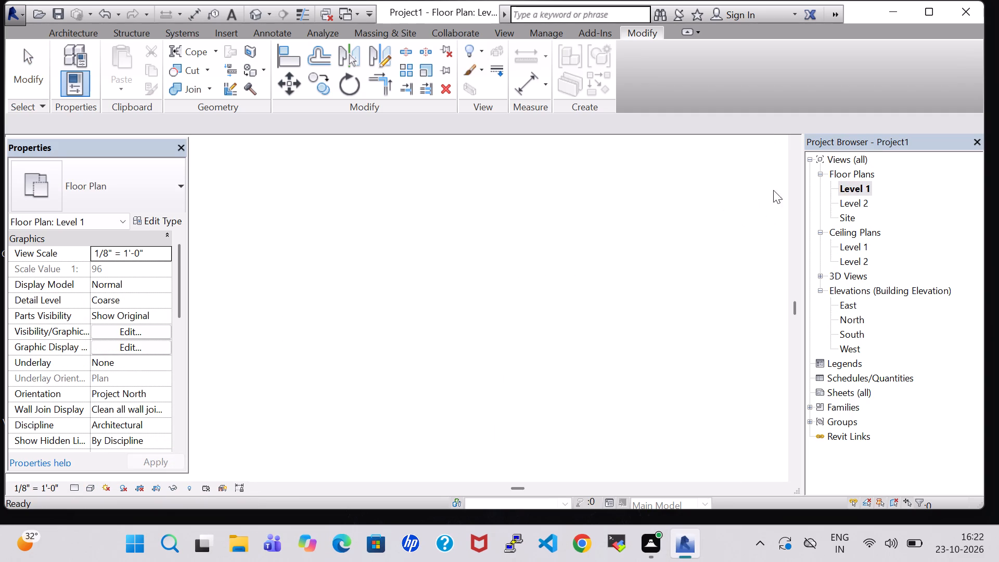
{"action": "scroll", "coordinate": [429, 264], "scroll_direction": "down", "scroll_amount": 1}
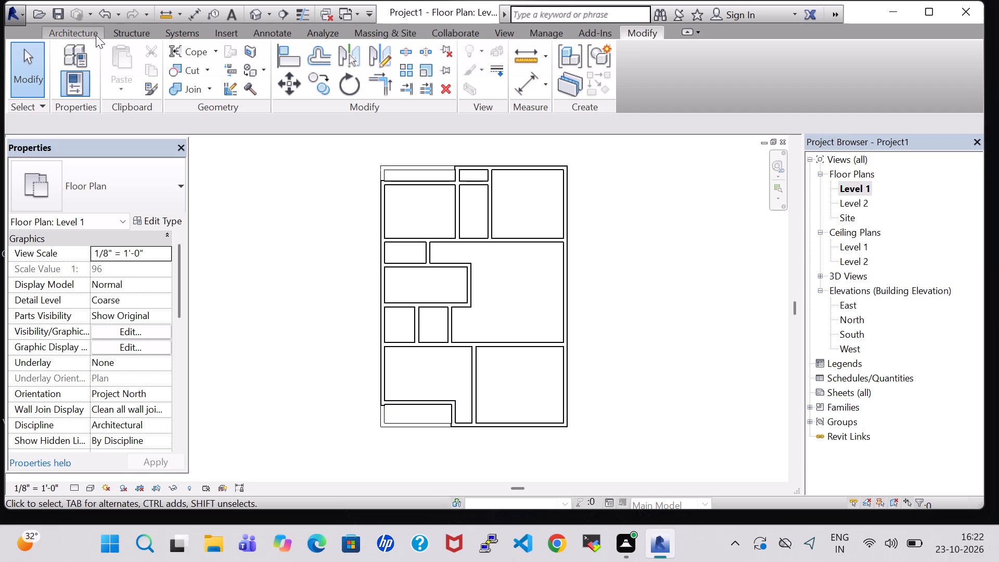
{"action": "left_click", "coordinate": [96, 35]}
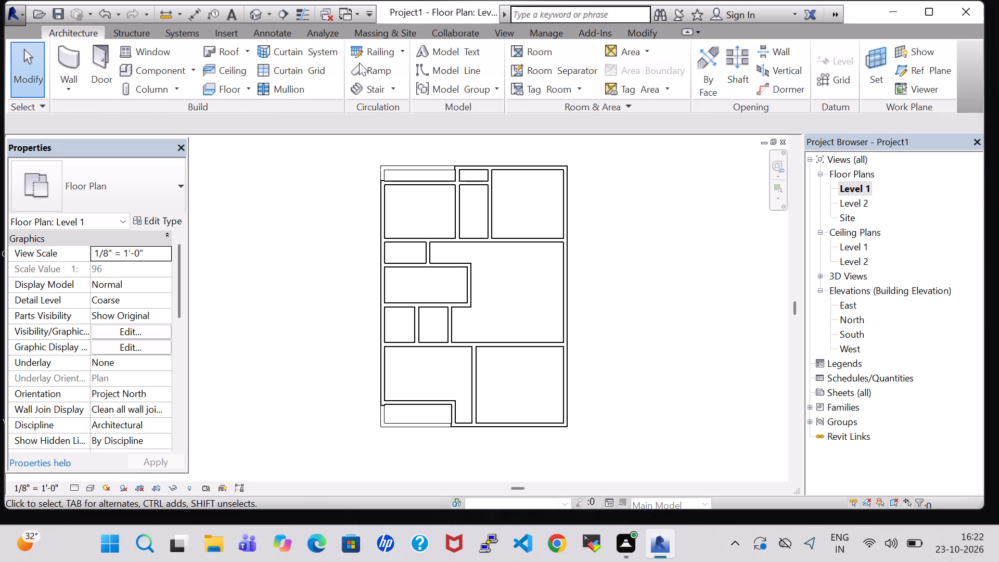
{"action": "left_click", "coordinate": [635, 36]}
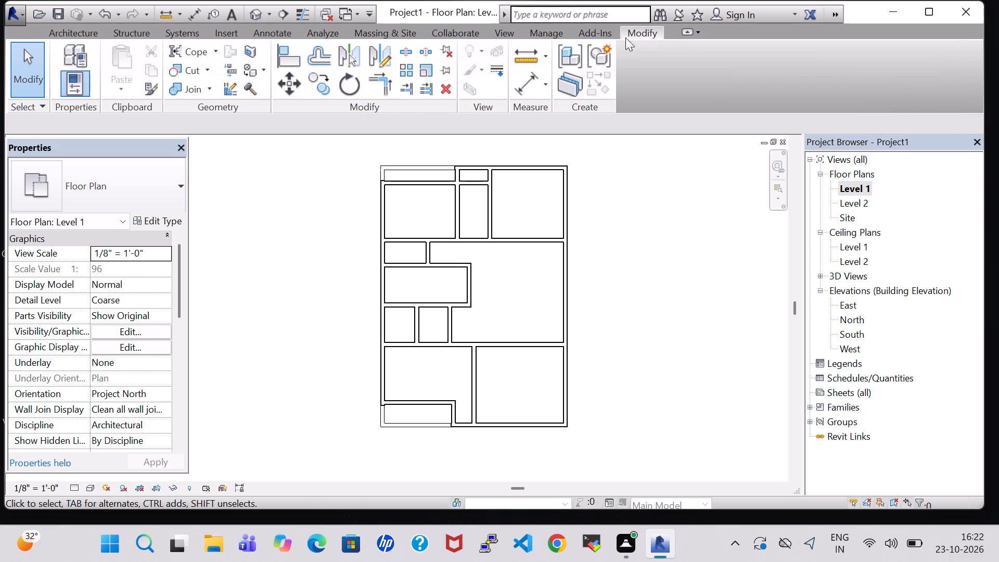
{"action": "scroll", "coordinate": [441, 310], "scroll_direction": "up", "scroll_amount": 6}
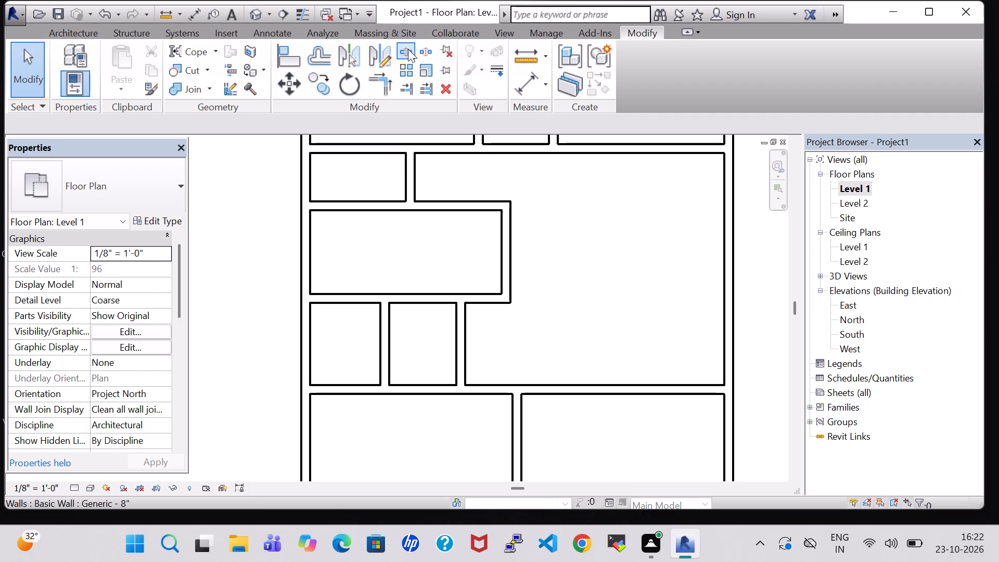
{"action": "left_click", "coordinate": [408, 49]}
{"action": "scroll", "coordinate": [278, 323], "scroll_direction": "up", "scroll_amount": 5}
{"action": "left_click", "coordinate": [334, 261]}
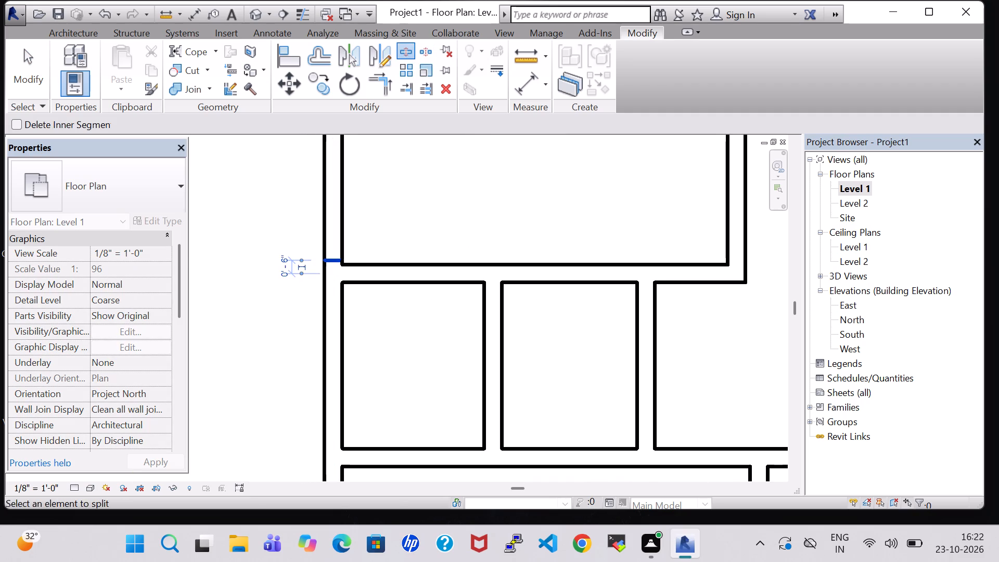
{"action": "middle_click_drag", "start_coordinate": [363, 232], "coordinate": [373, 351]}
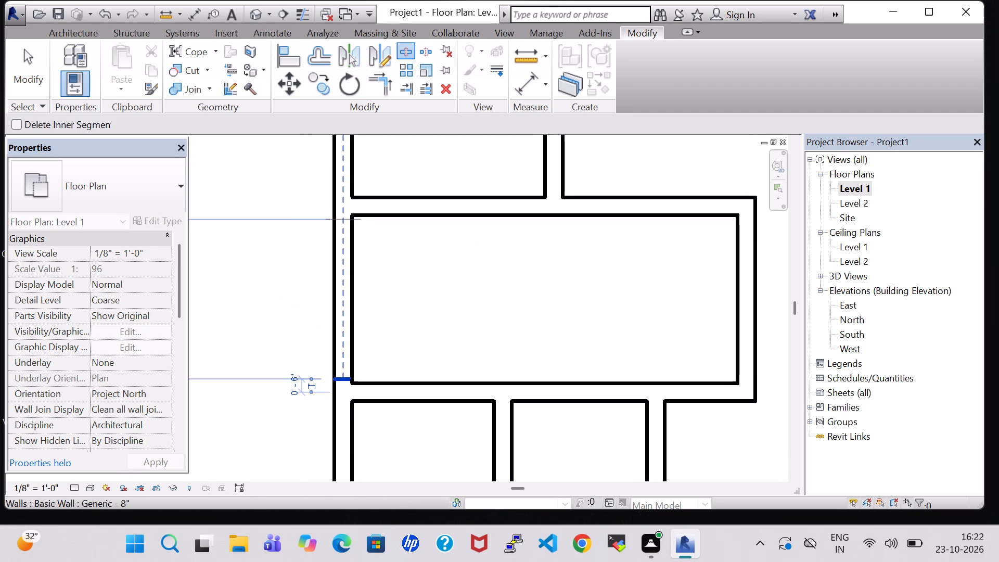
{"action": "left_click", "coordinate": [345, 220]}
{"action": "key", "text": "Escape"}
{"action": "key", "text": "Escape"}
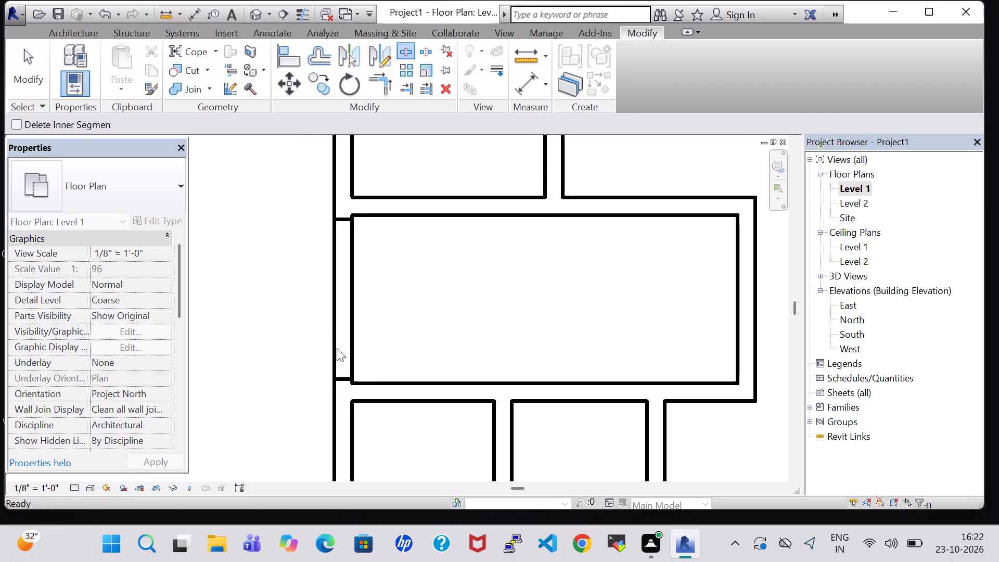
{"action": "left_click", "coordinate": [337, 348]}
{"action": "key", "text": "Delete"}
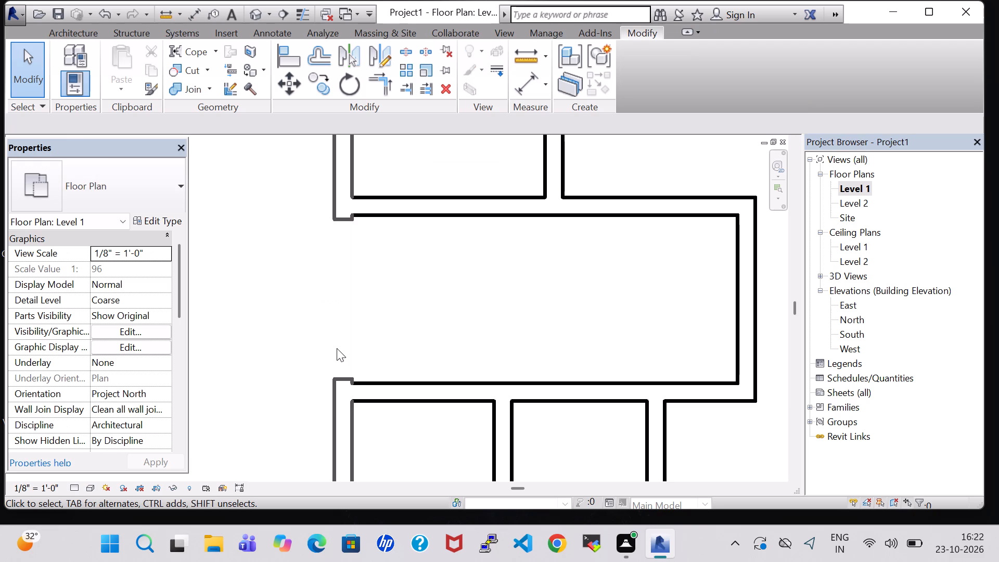
Nudge the west outer wall segments on both sides of the opening back until their ends are flush with the recess walls.
{"action": "left_click", "coordinate": [343, 380]}
{"action": "key", "text": "Down"}
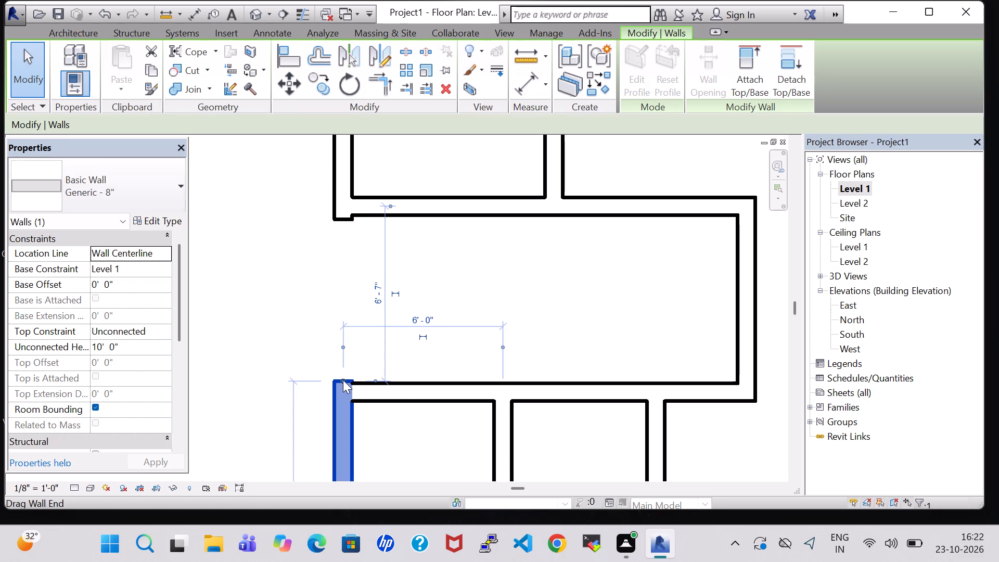
{"action": "key", "text": "Down"}
{"action": "left_click", "coordinate": [242, 272]}
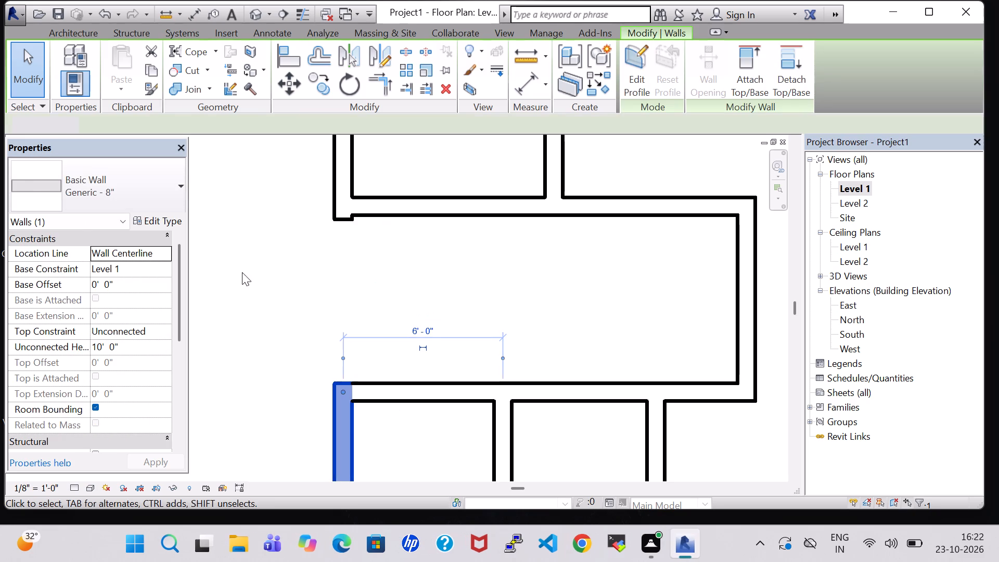
{"action": "left_click", "coordinate": [346, 218]}
{"action": "key", "text": "Up"}
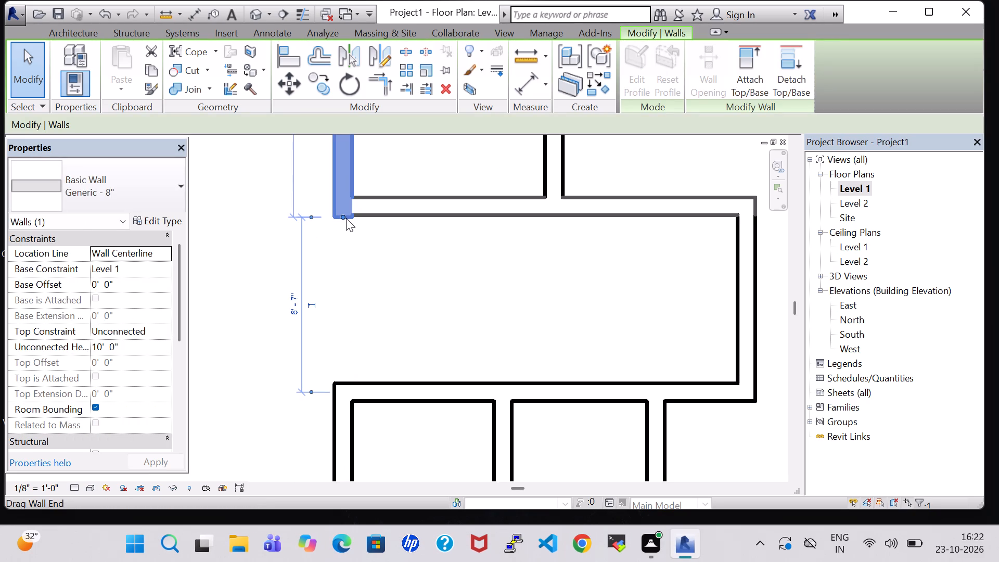
{"action": "key", "text": "Up"}
{"action": "left_click", "coordinate": [251, 261]}
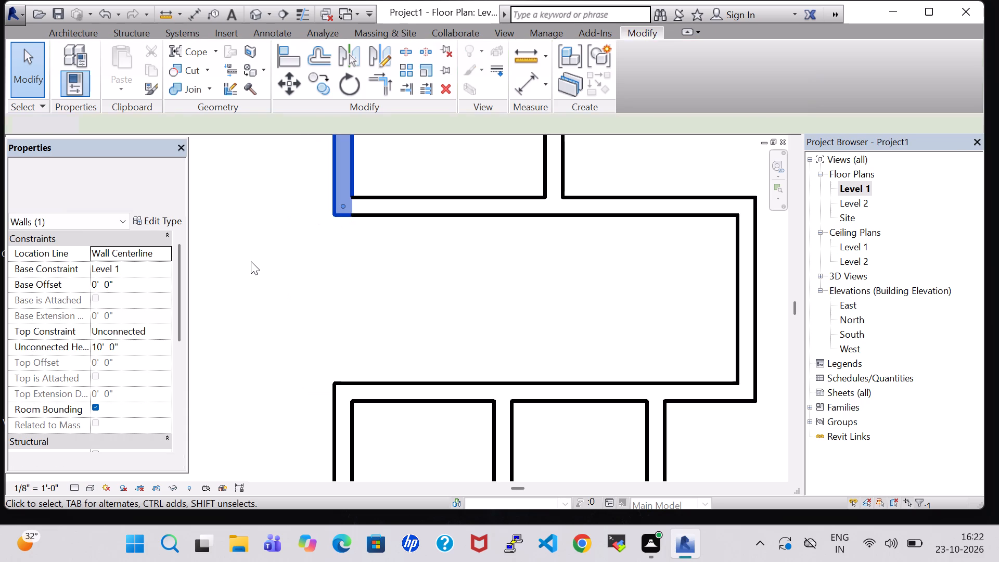
Nudge the partition between the two southern rooms east until it is 14'-6" from the east outer wall.
{"action": "scroll", "coordinate": [264, 282], "scroll_direction": "down", "scroll_amount": 1}
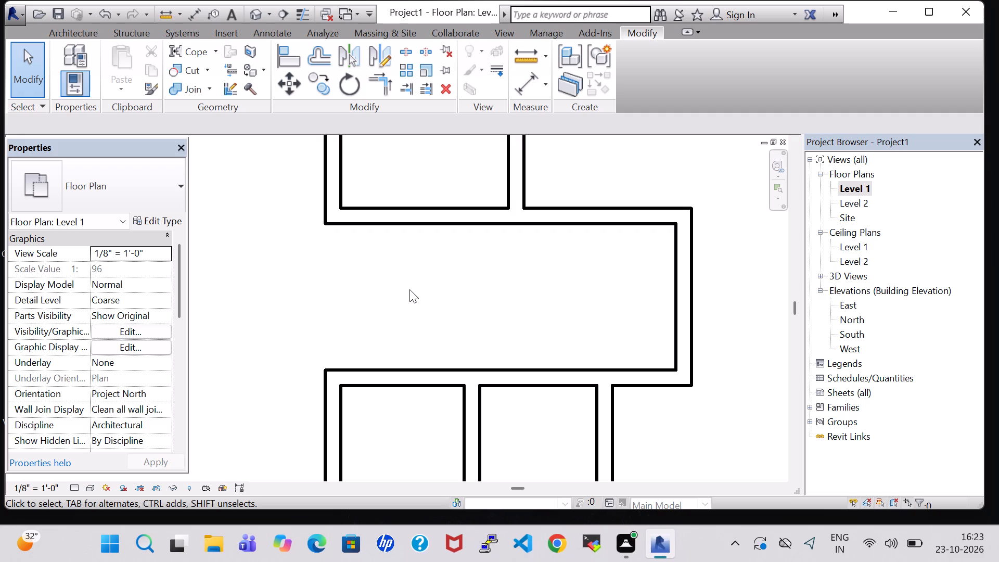
{"action": "scroll", "coordinate": [409, 289], "scroll_direction": "down", "scroll_amount": 1}
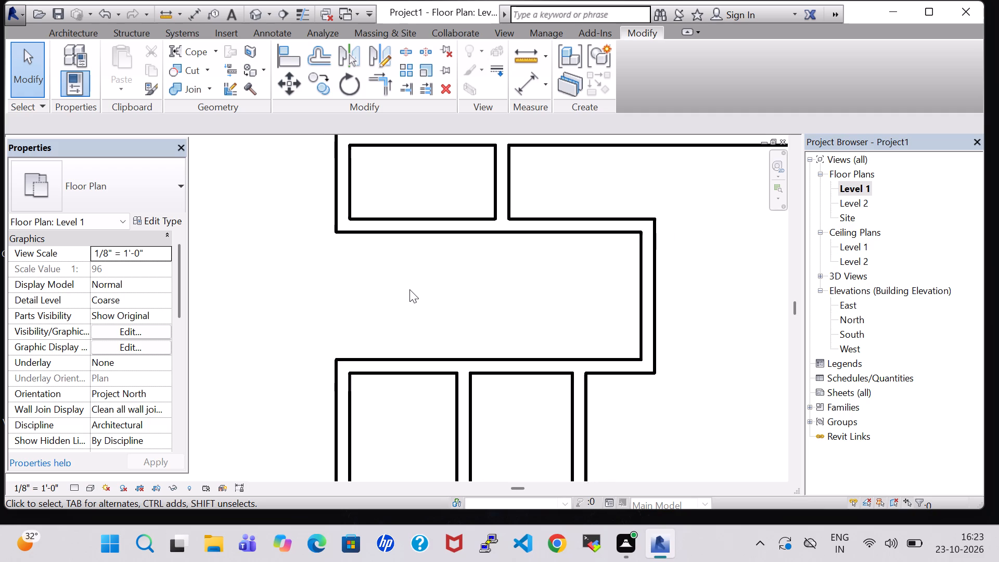
{"action": "middle_click_drag", "start_coordinate": [409, 289], "coordinate": [360, 304]}
{"action": "scroll", "coordinate": [370, 298], "scroll_direction": "down", "scroll_amount": 6}
{"action": "middle_click", "coordinate": [554, 295]}
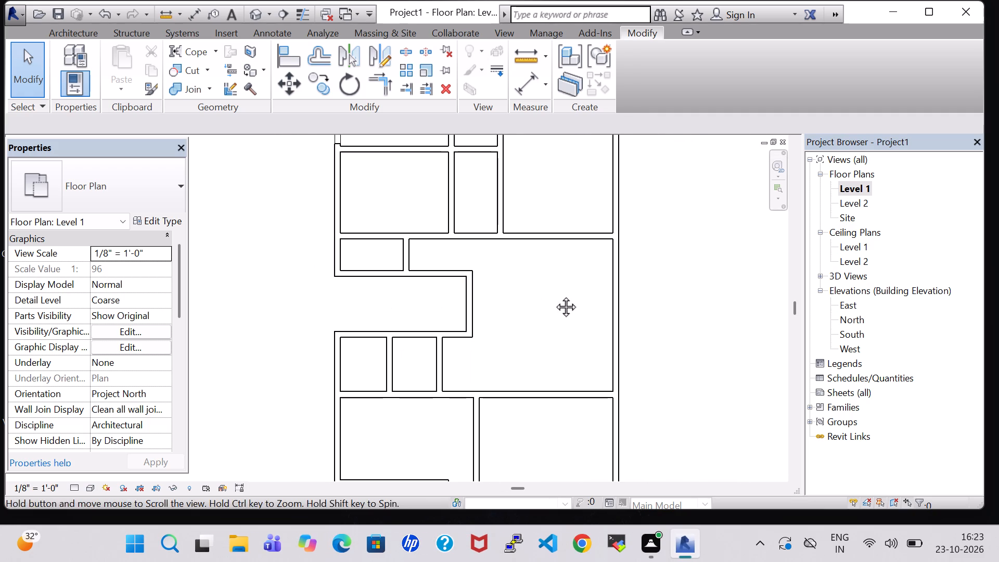
{"action": "scroll", "coordinate": [553, 295], "scroll_direction": "down", "scroll_amount": 2}
{"action": "middle_click_drag", "start_coordinate": [553, 295], "coordinate": [509, 282]}
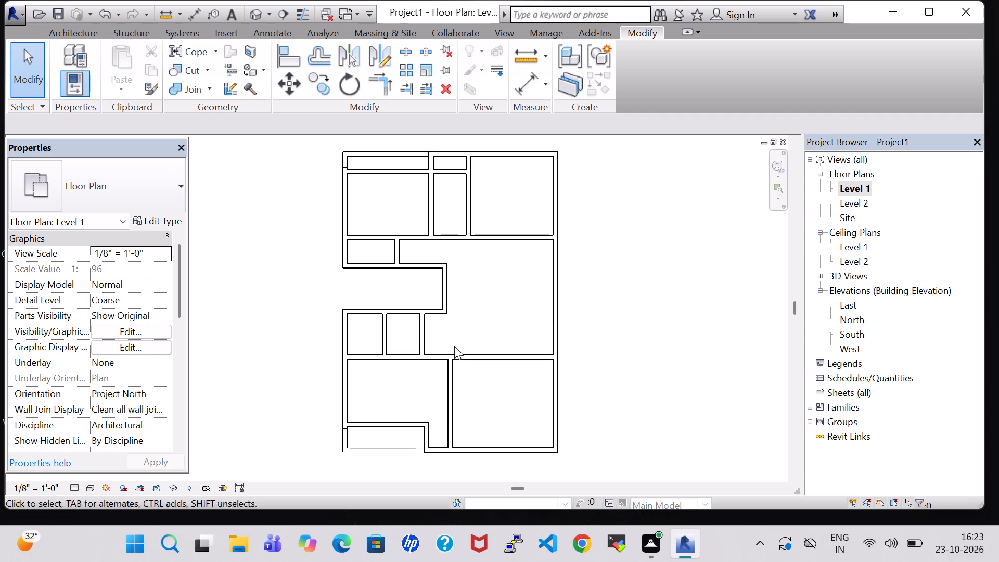
{"action": "left_click", "coordinate": [449, 369]}
{"action": "key", "text": "Right"}
{"action": "key", "text": "Right"}
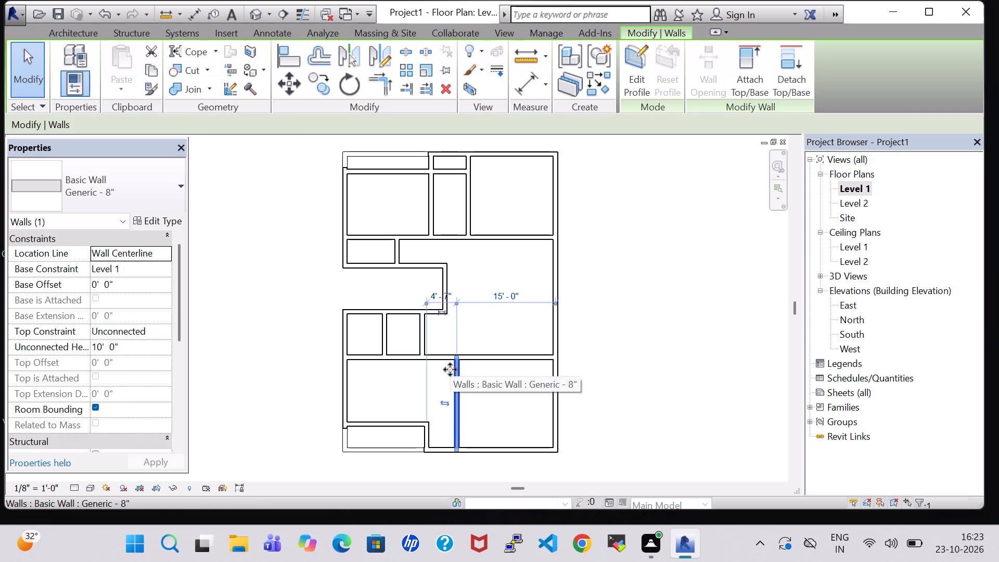
{"action": "key", "text": "Right"}
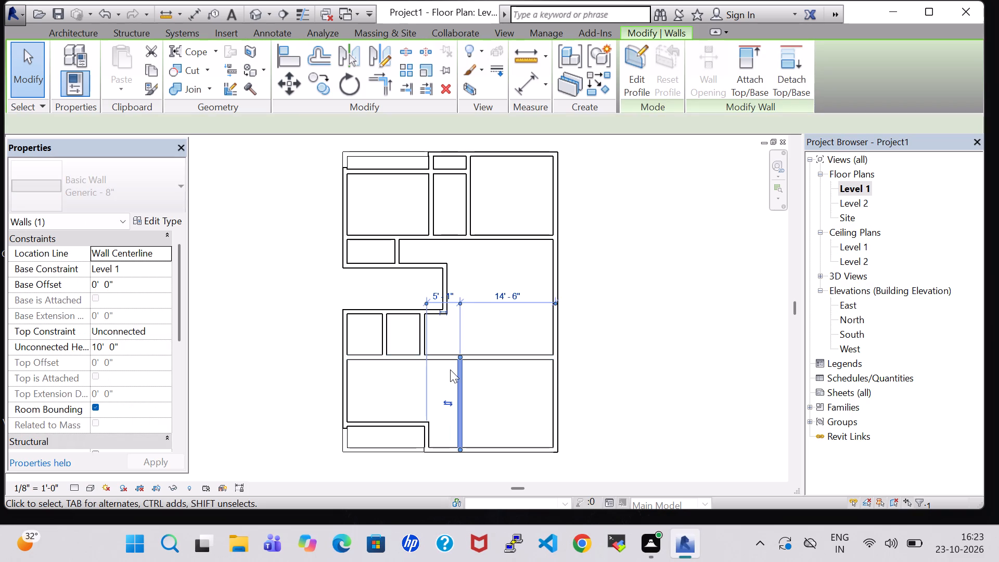
{"action": "left_click", "coordinate": [616, 317]}
Nudge the east wall of the open western recess one increment east.
{"action": "left_click", "coordinate": [443, 282]}
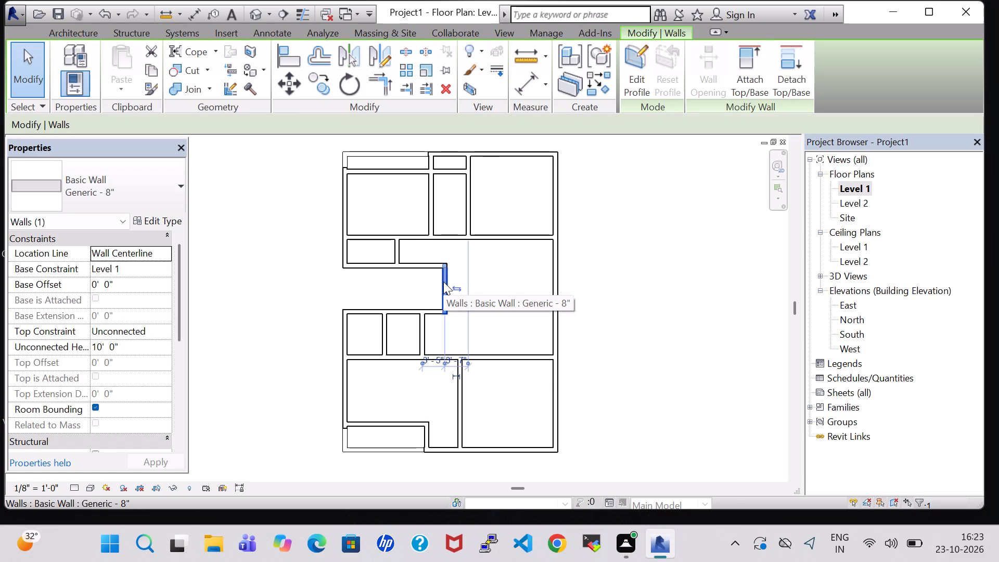
{"action": "key", "text": "Right"}
{"action": "left_click", "coordinate": [602, 301]}
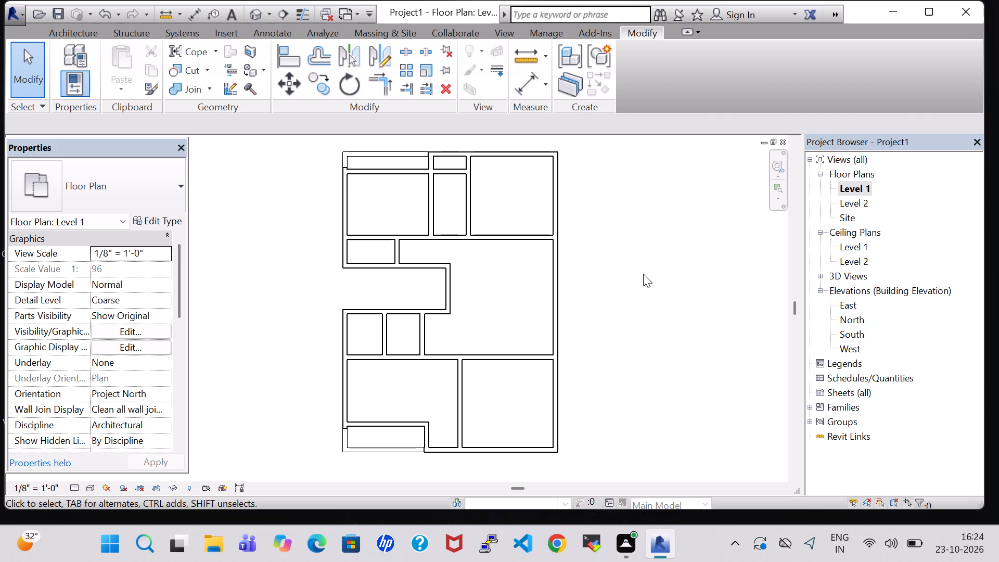
Duplicate the wall type of the northwest strip's south wall as INNER WALL.
{"action": "middle_click_drag", "start_coordinate": [622, 254], "coordinate": [639, 261]}
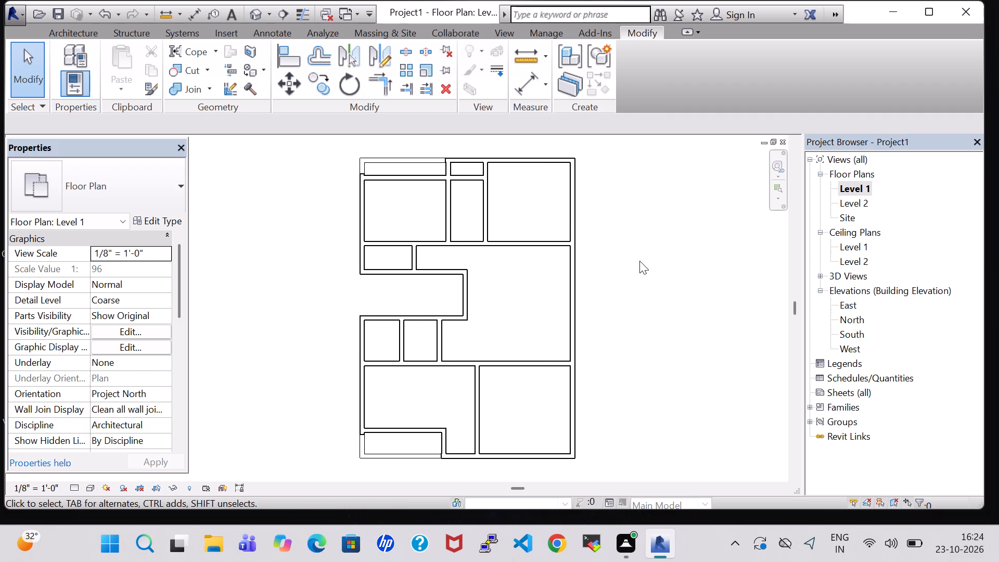
{"action": "left_click", "coordinate": [425, 180]}
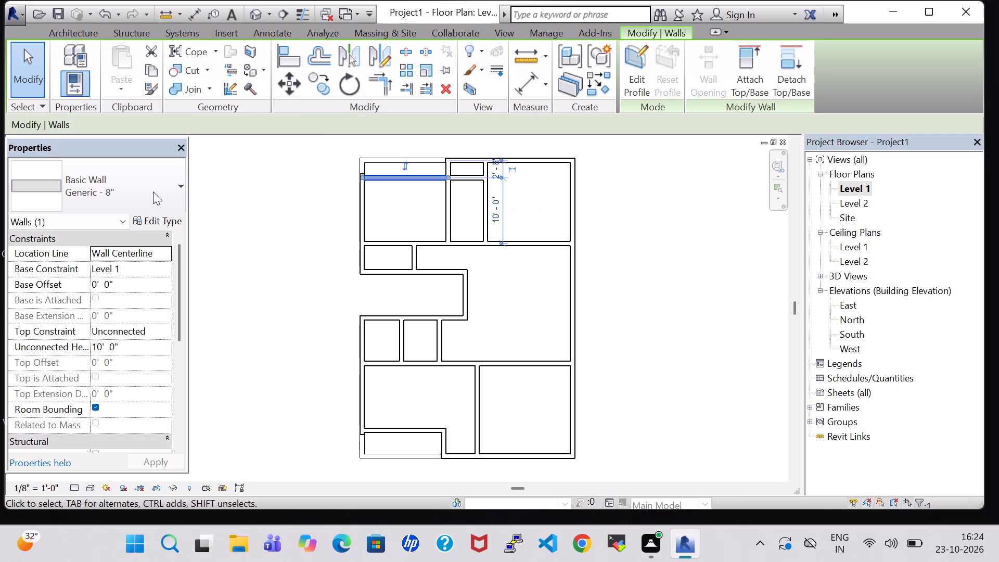
{"action": "left_click", "coordinate": [162, 222]}
{"action": "left_click", "coordinate": [576, 117]}
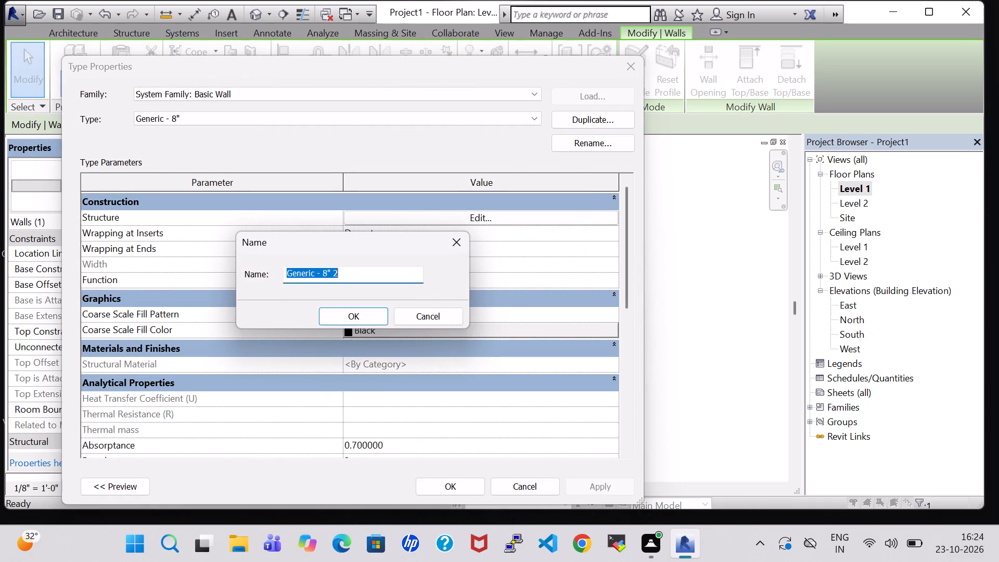
{"action": "key", "text": "BackSpace"}
{"action": "type", "text": "INNER WALL"}
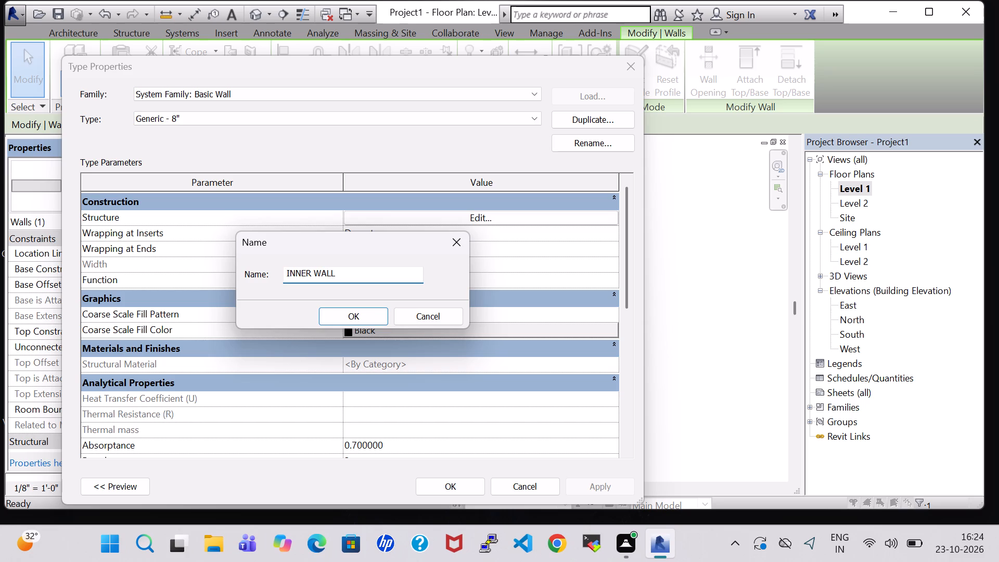
{"action": "left_click", "coordinate": [377, 310]}
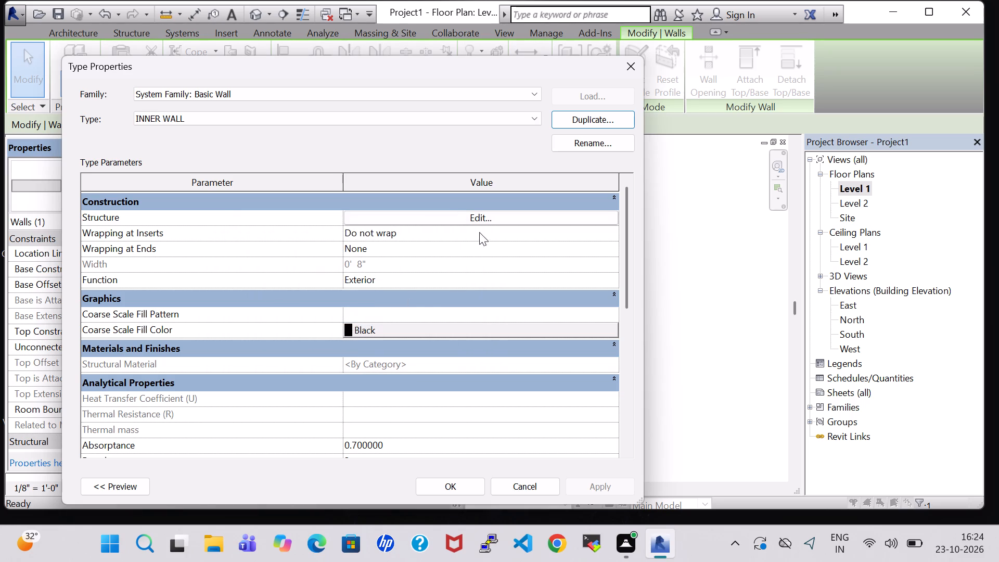
Set the INNER WALL type's structure layer thickness to 6".
{"action": "left_click", "coordinate": [477, 218]}
{"action": "left_click", "coordinate": [336, 210]}
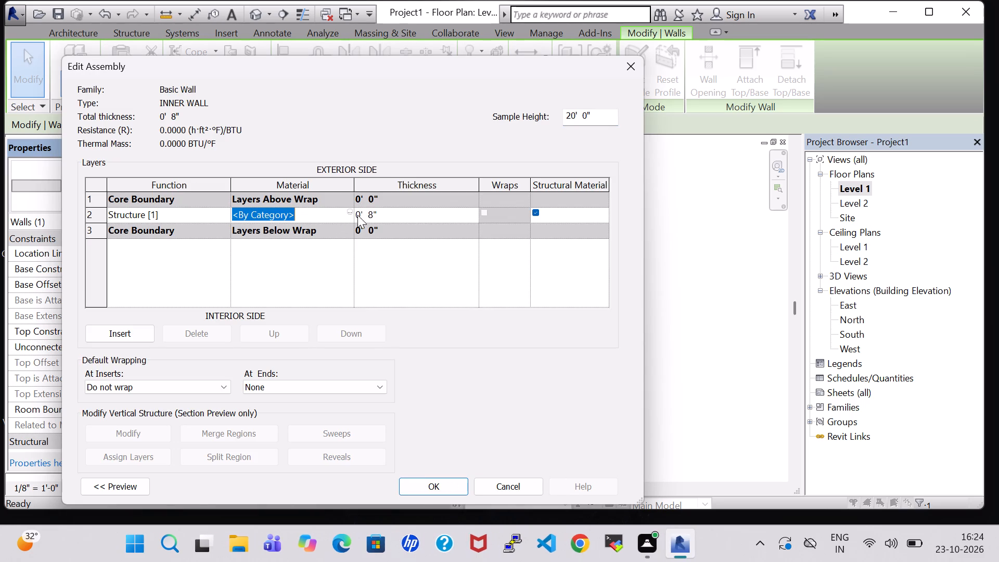
{"action": "left_click", "coordinate": [372, 216]}
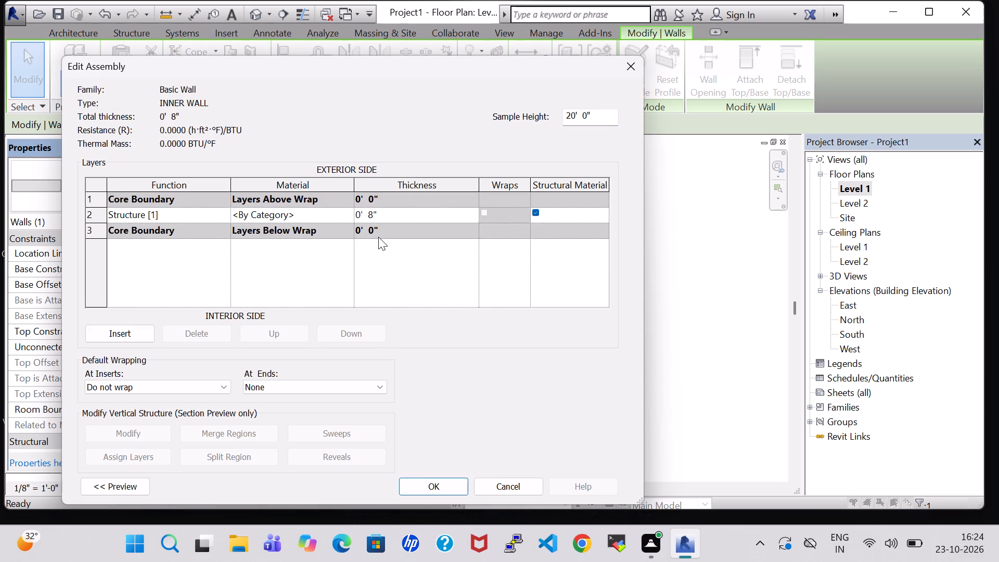
{"action": "key", "text": "Right"}
{"action": "key", "text": "BackSpace"}
{"action": "key", "text": "6"}
{"action": "left_click", "coordinate": [450, 489]}
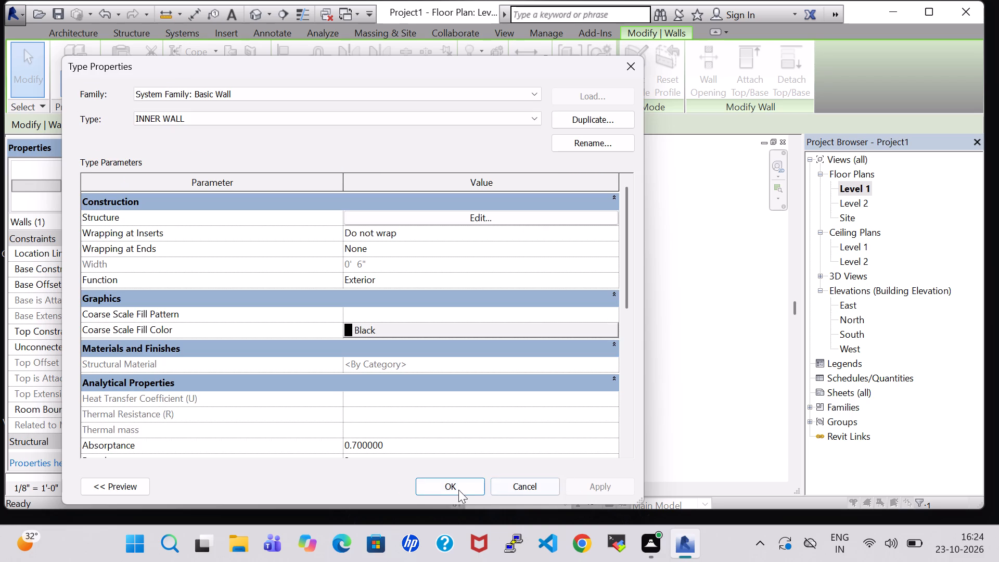
Accept the INNER WALL type properties for the northwest strip's south wall and deselect it.
{"action": "left_click", "coordinate": [408, 491]}
{"action": "left_click", "coordinate": [443, 484]}
{"action": "left_click", "coordinate": [645, 291]}
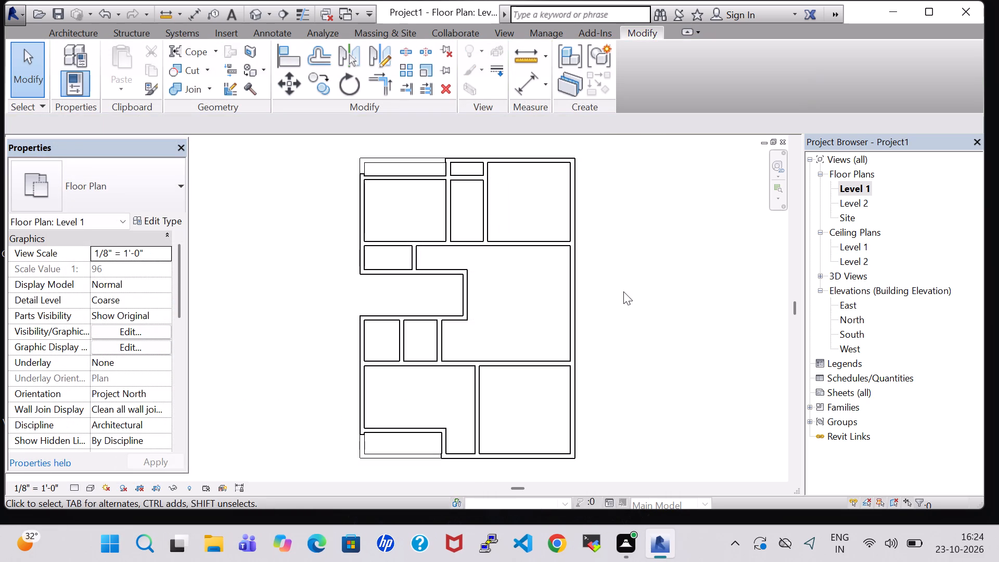
Change the cross wall between the two small northern rooms and the two north-south partitions flanking them to the INNER WALL type.
{"action": "left_click", "coordinate": [468, 175]}
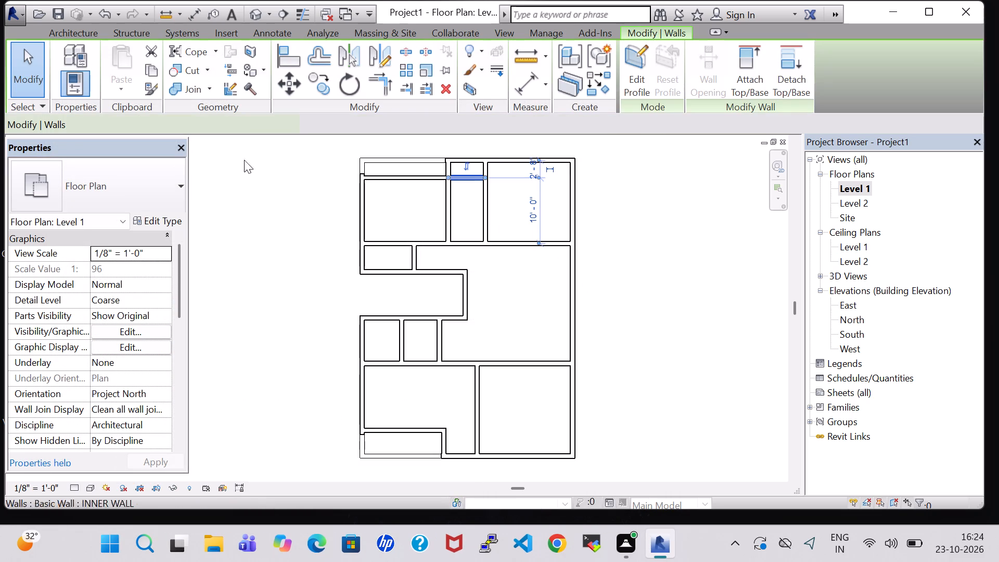
{"action": "left_click", "coordinate": [144, 172]}
{"action": "left_click", "coordinate": [88, 407]}
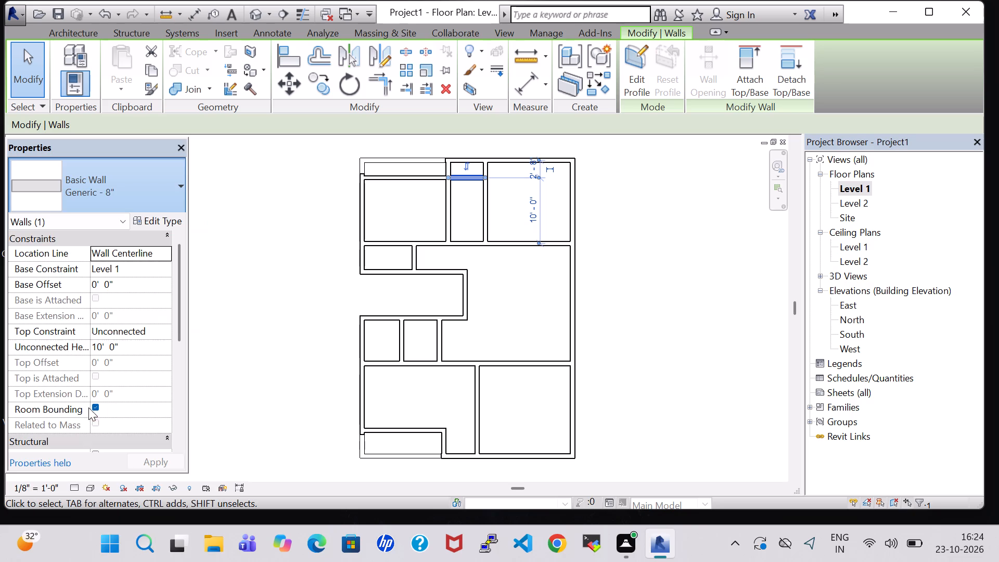
{"action": "left_click", "coordinate": [702, 313]}
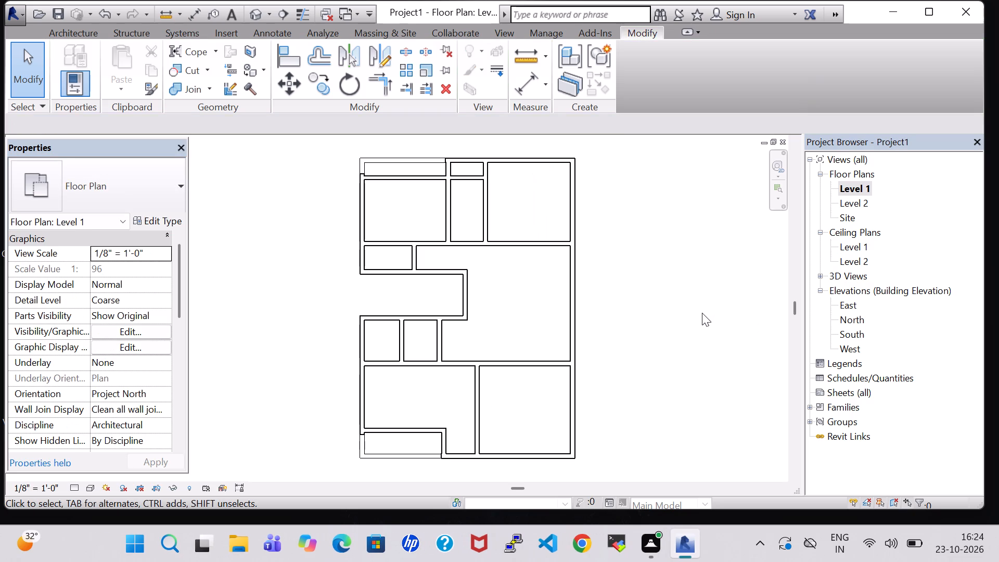
{"action": "left_click", "coordinate": [447, 167]}
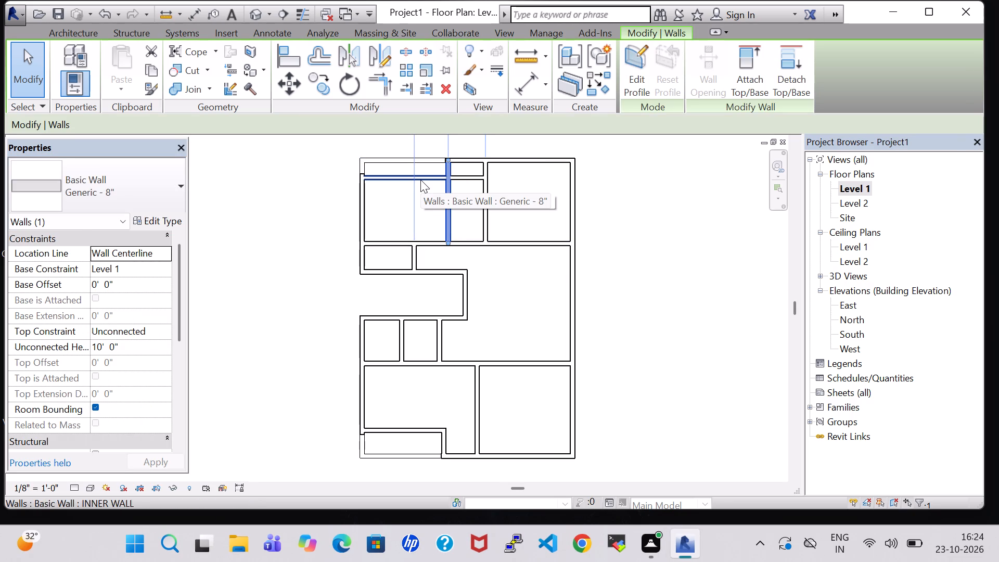
{"action": "left_click", "coordinate": [170, 176]}
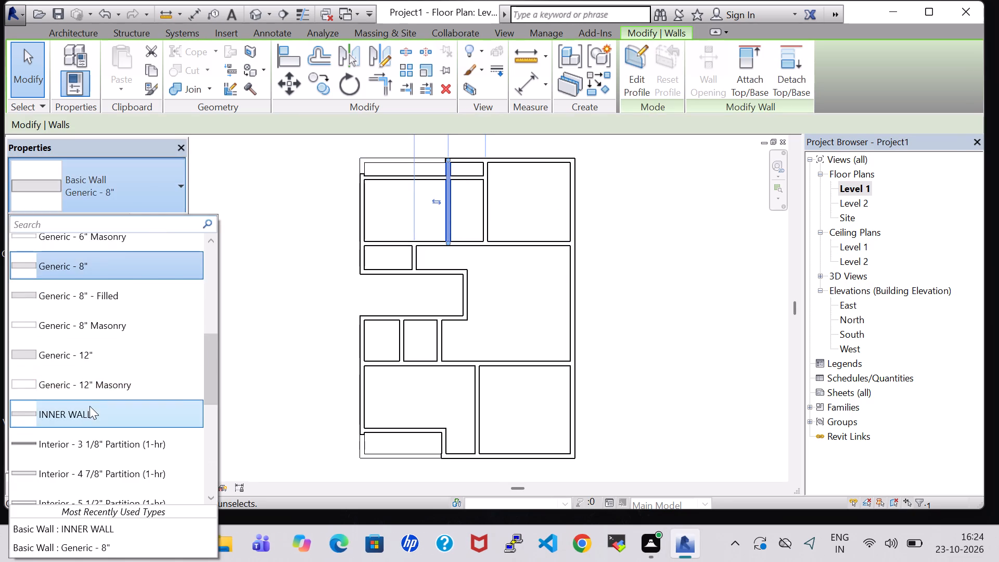
{"action": "left_click", "coordinate": [89, 406]}
{"action": "left_click", "coordinate": [691, 342]}
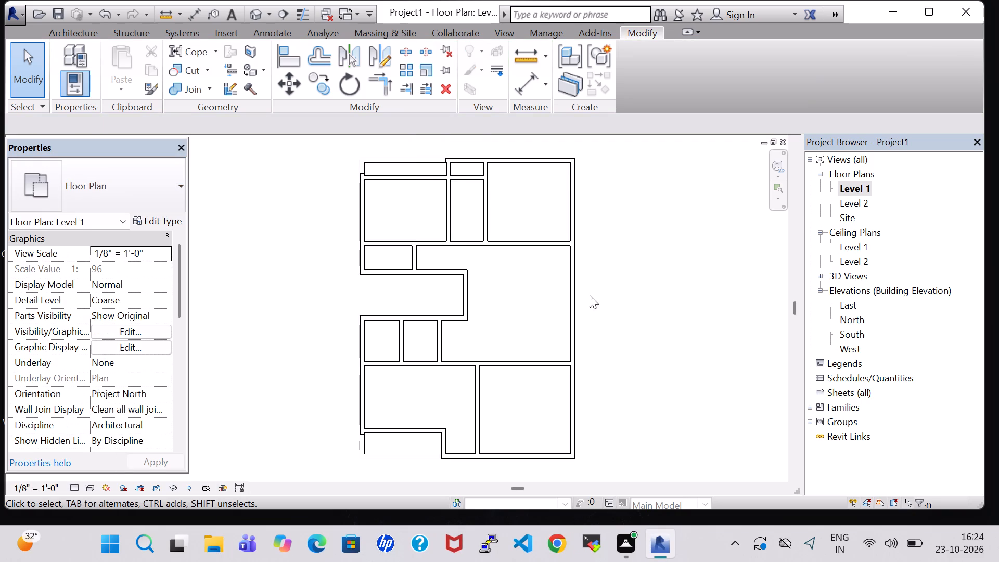
{"action": "left_click", "coordinate": [489, 221]}
{"action": "left_click", "coordinate": [62, 183]}
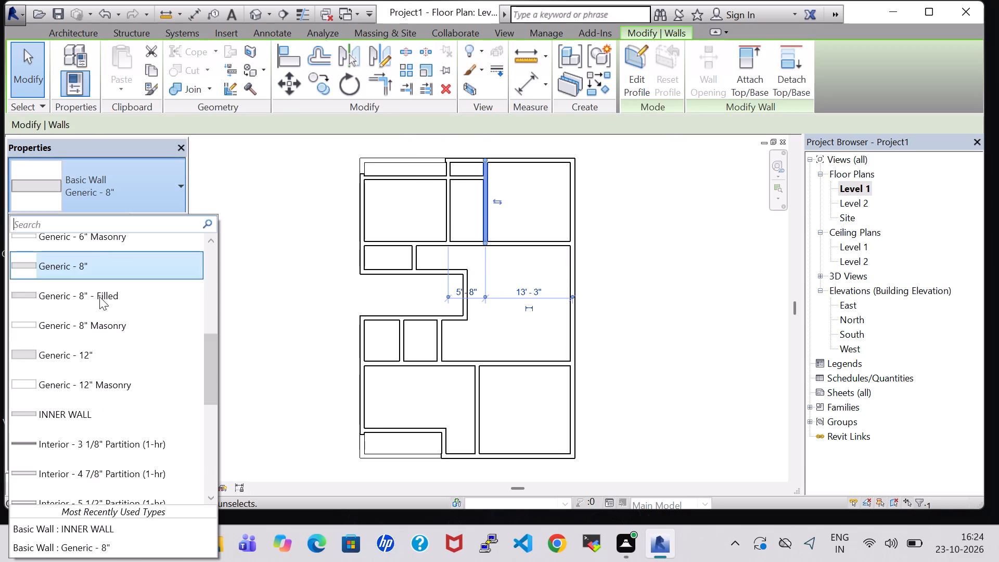
{"action": "left_click", "coordinate": [91, 411]}
{"action": "left_click", "coordinate": [607, 276]}
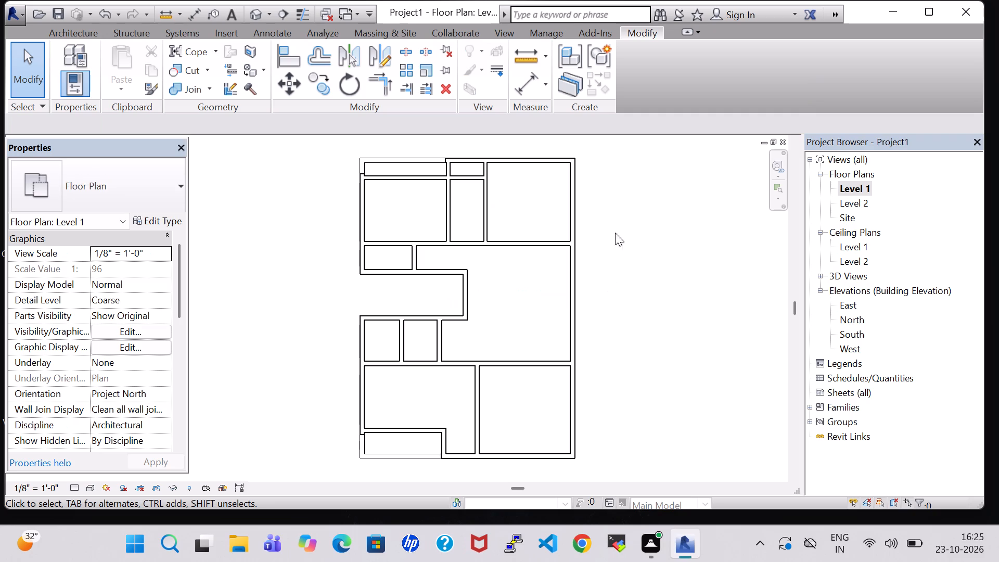
Change the long wall south of the northern rooms and the short partition just north of the western recess to INNER WALL.
{"action": "left_click", "coordinate": [449, 241]}
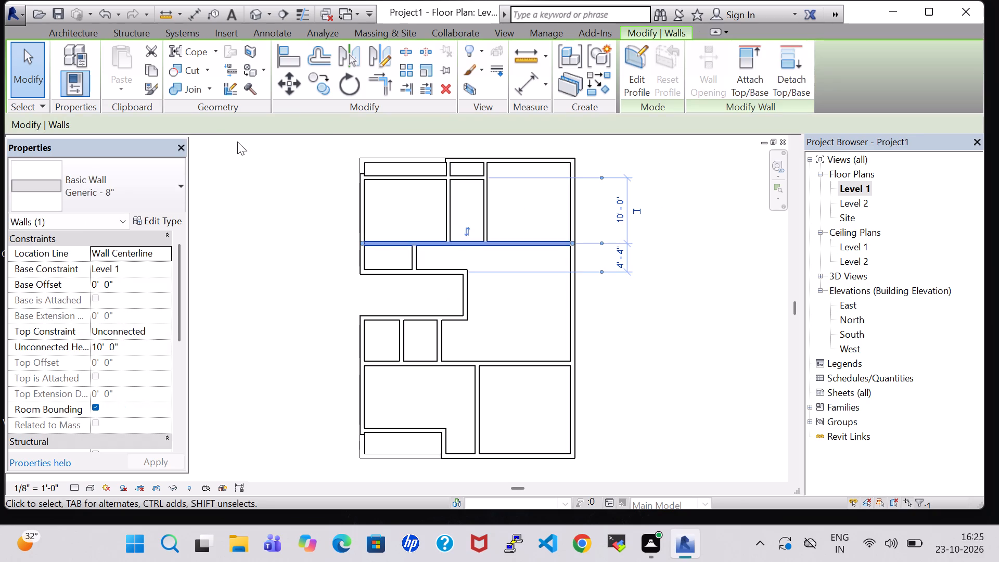
{"action": "left_click", "coordinate": [174, 176]}
{"action": "left_click", "coordinate": [84, 415]}
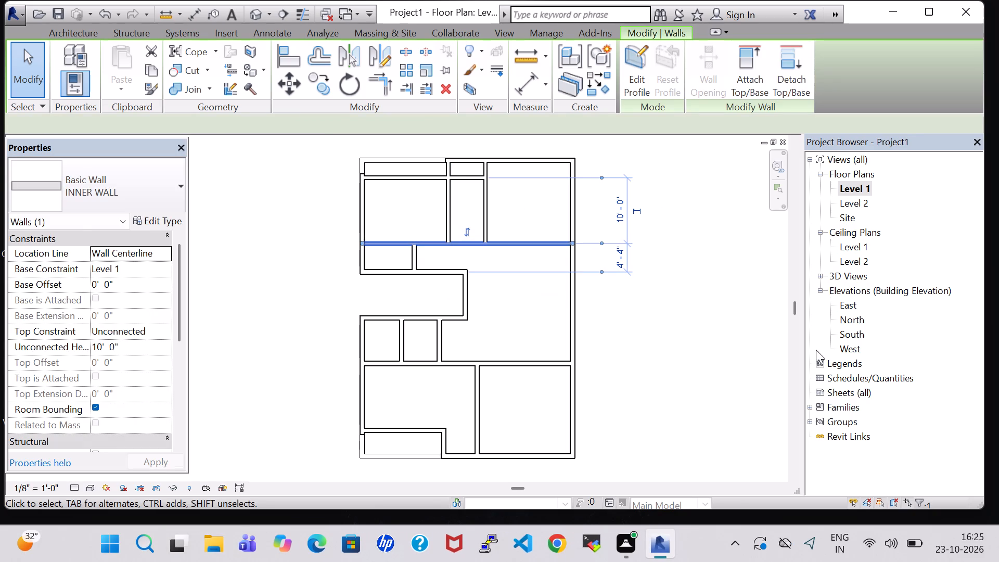
{"action": "left_click", "coordinate": [774, 343]}
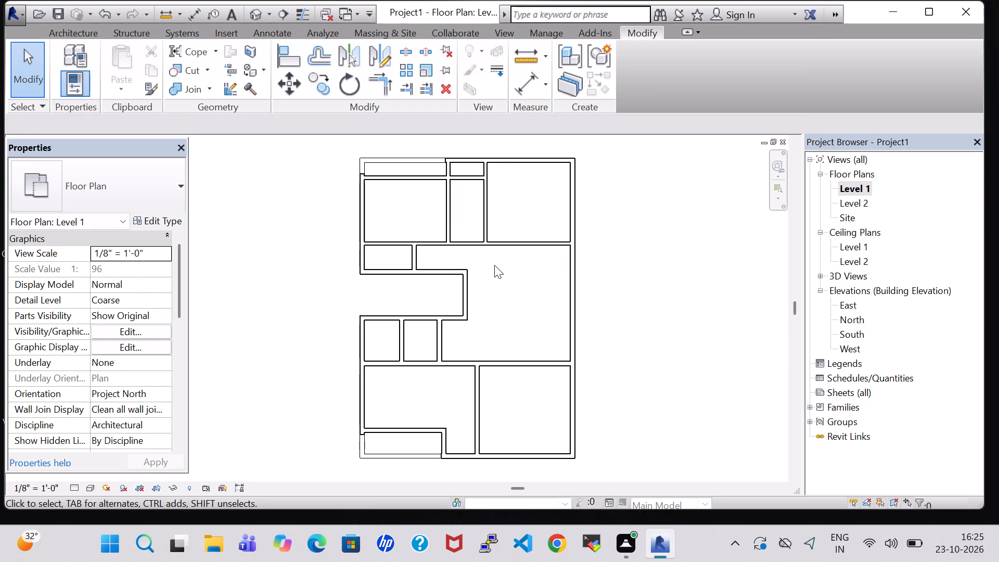
{"action": "left_click", "coordinate": [414, 261]}
{"action": "left_click", "coordinate": [112, 202]}
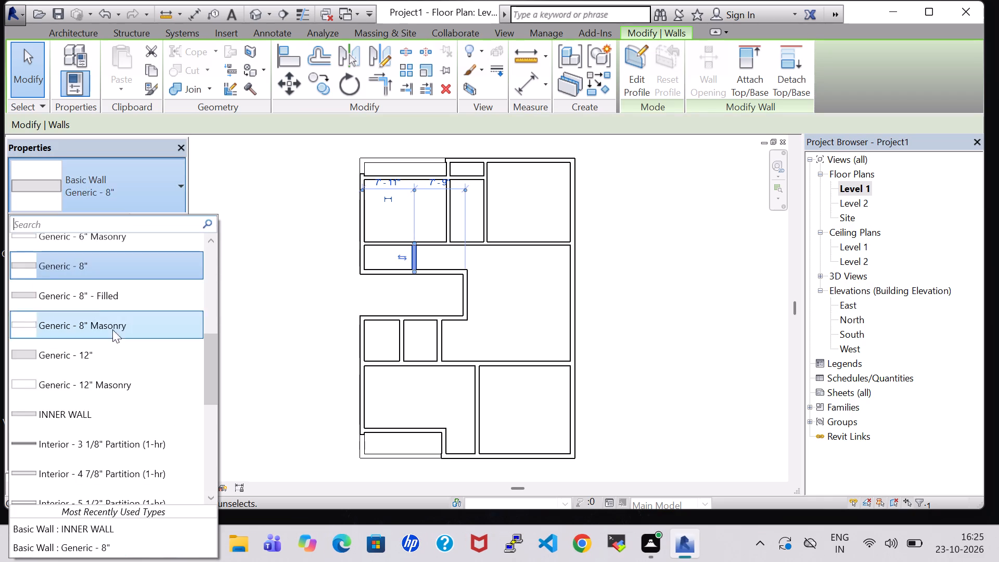
{"action": "left_click", "coordinate": [113, 418]}
{"action": "left_click", "coordinate": [608, 332]}
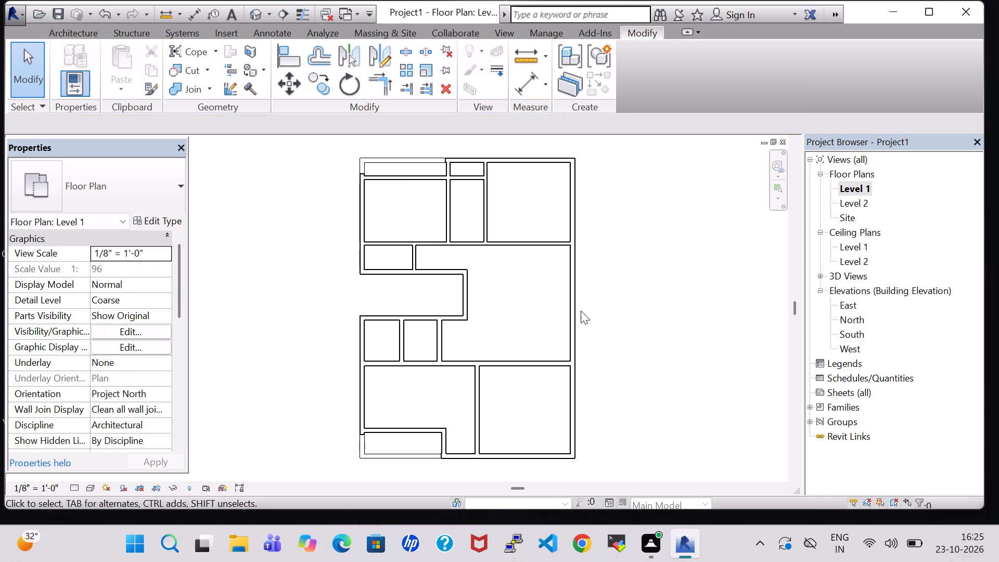
Change the two short north-south partitions bounding the small rooms south of the recess to INNER WALL.
{"action": "left_click", "coordinate": [388, 269]}
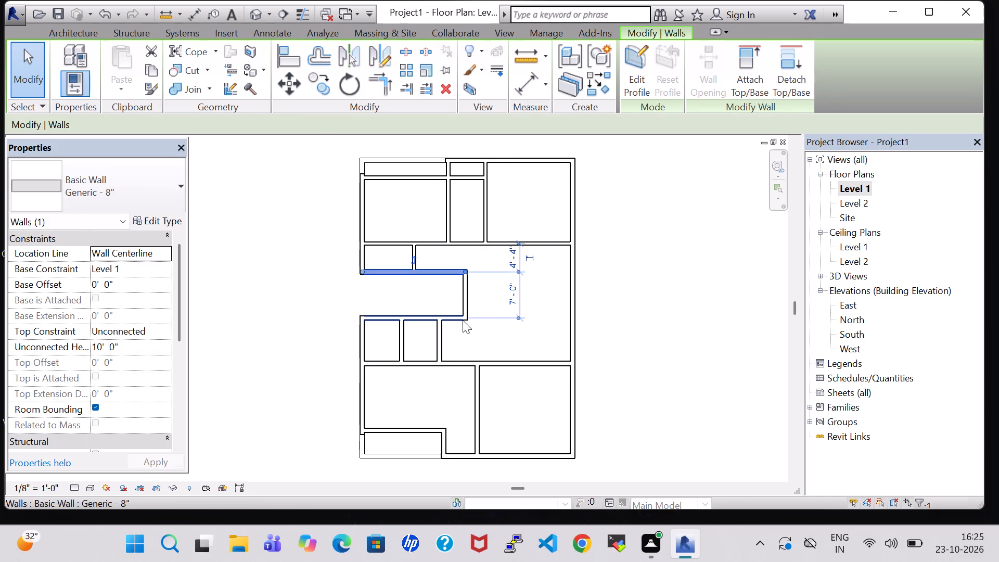
{"action": "left_click", "coordinate": [465, 297]}
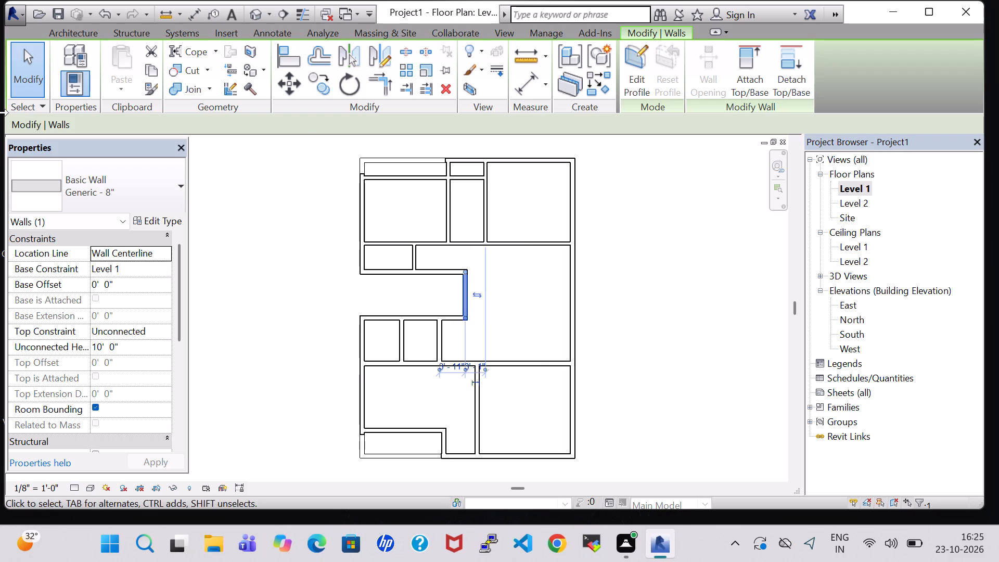
{"action": "left_click", "coordinate": [398, 335]}
{"action": "left_click", "coordinate": [124, 195]}
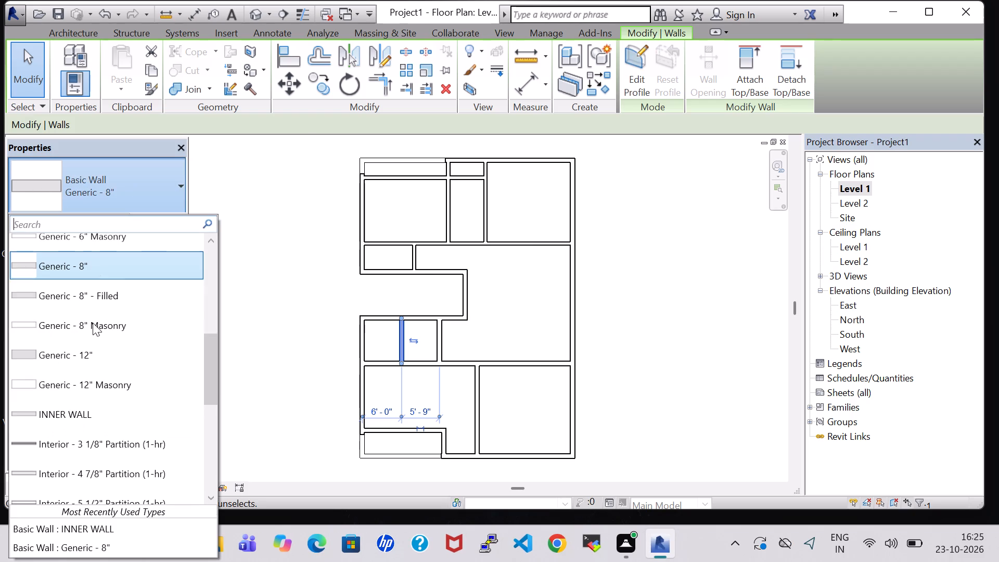
{"action": "left_click", "coordinate": [95, 411]}
{"action": "left_click", "coordinate": [439, 352]}
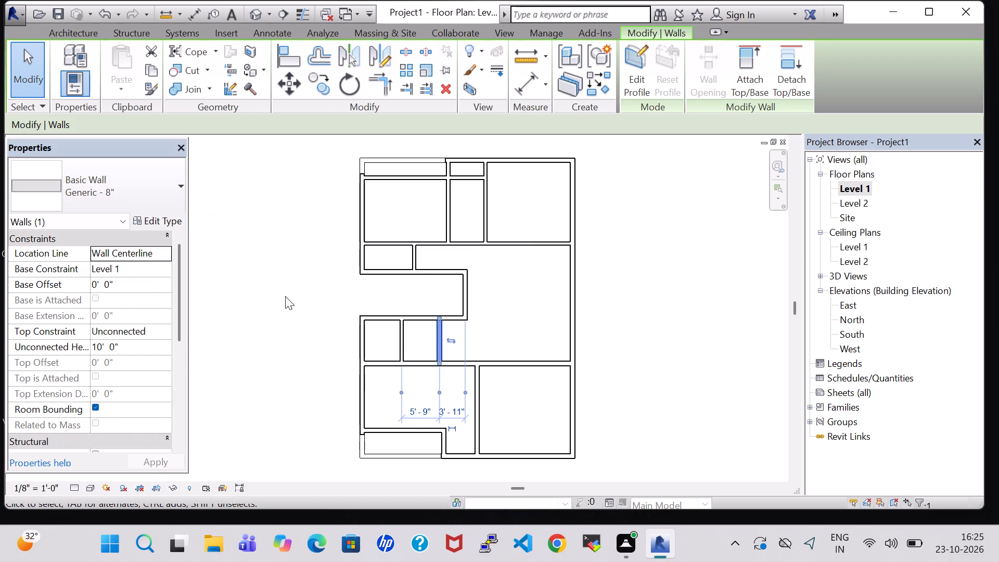
{"action": "left_click", "coordinate": [158, 195]}
{"action": "left_click", "coordinate": [98, 407]}
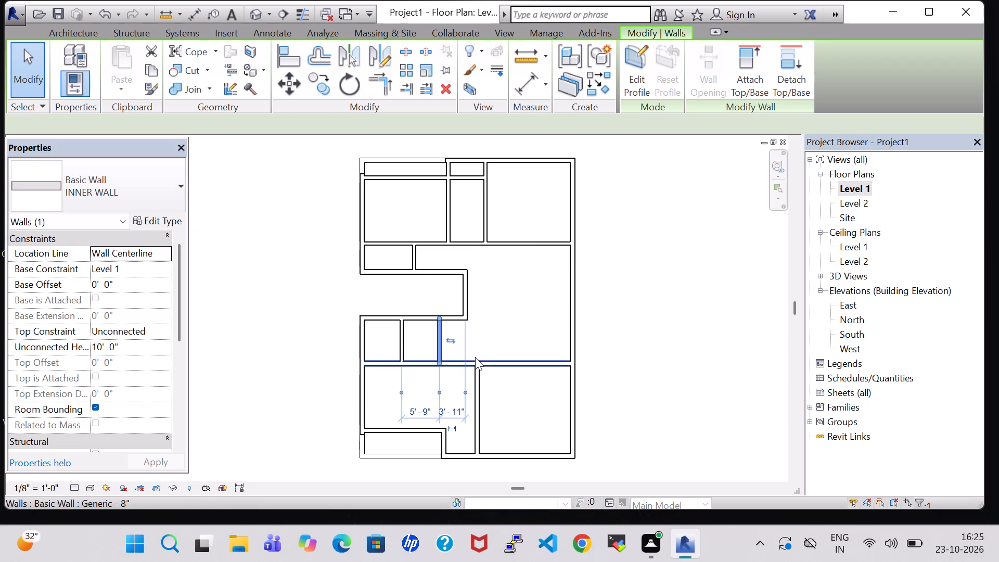
Change the long wall north of the southern rooms and the partition between those two rooms to INNER WALL.
{"action": "left_click", "coordinate": [479, 365]}
{"action": "left_click", "coordinate": [134, 193]}
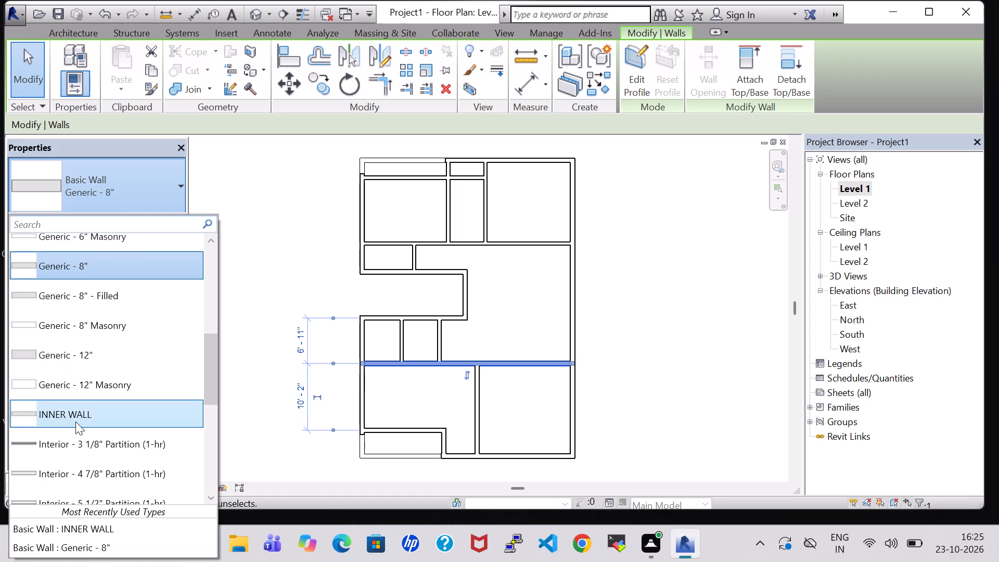
{"action": "left_click", "coordinate": [75, 421]}
{"action": "left_click", "coordinate": [693, 340]}
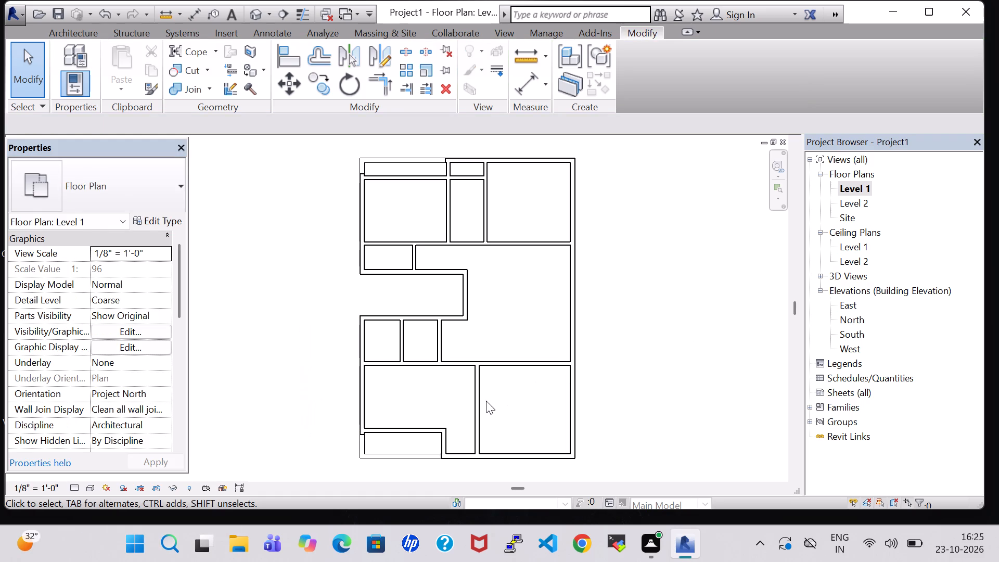
{"action": "left_click", "coordinate": [481, 402]}
{"action": "left_click", "coordinate": [151, 168]}
{"action": "left_click", "coordinate": [132, 413]}
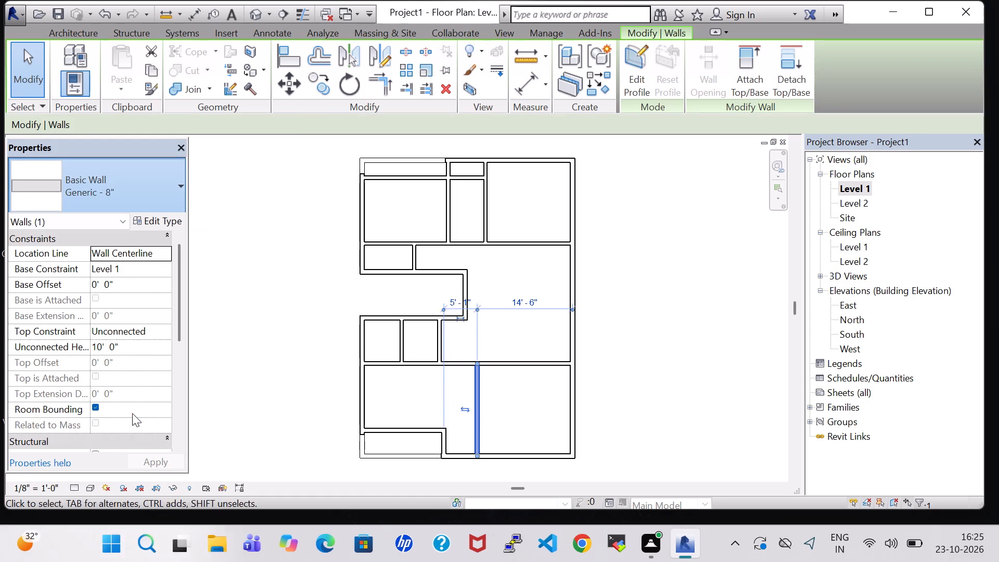
Change the southwest strip's north and east walls to the INNER WALL type.
{"action": "left_click", "coordinate": [400, 433]}
{"action": "left_click", "coordinate": [144, 182]}
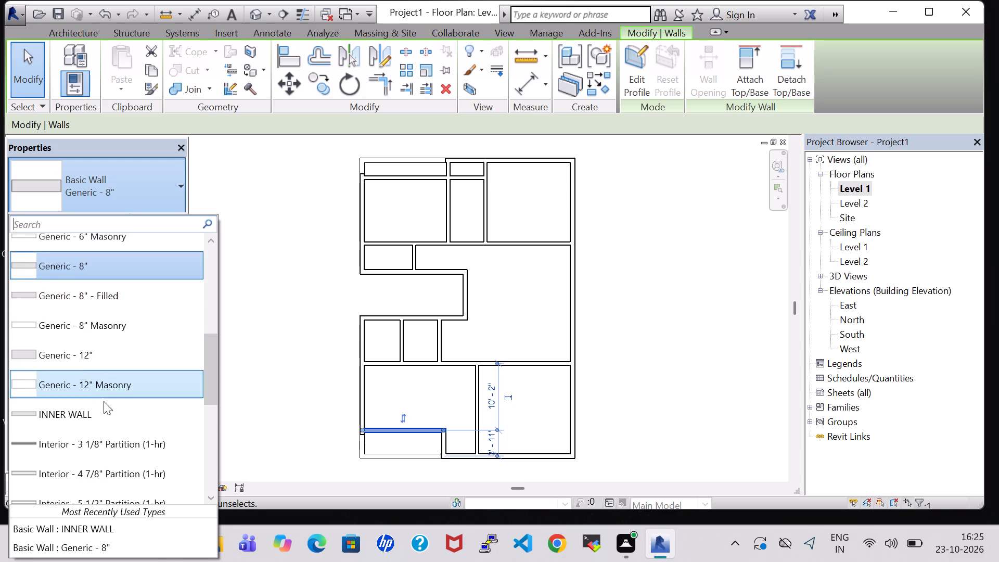
{"action": "left_click", "coordinate": [105, 410]}
{"action": "left_click", "coordinate": [446, 442]}
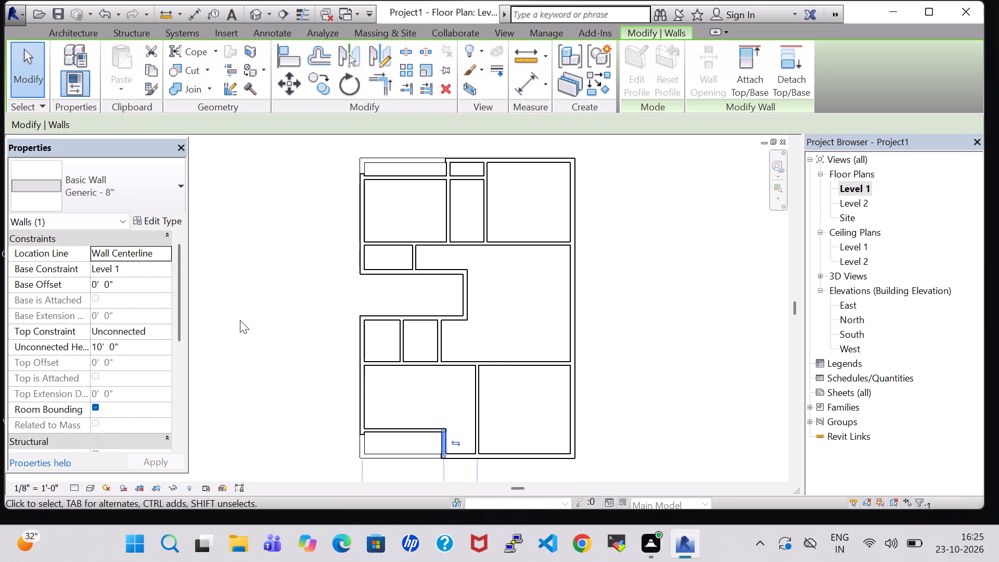
{"action": "left_click", "coordinate": [144, 191]}
{"action": "left_click", "coordinate": [89, 408]}
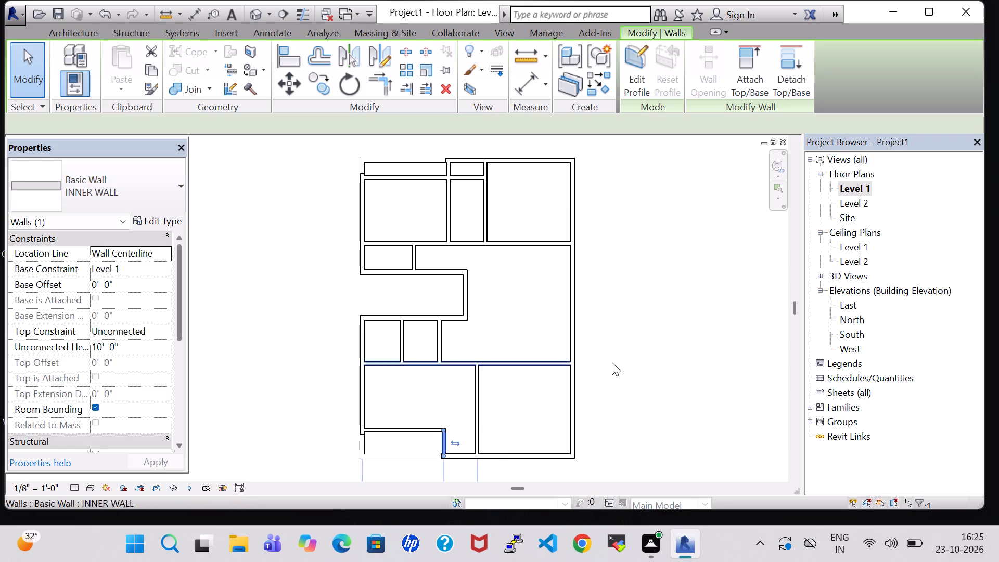
{"action": "left_click", "coordinate": [668, 347]}
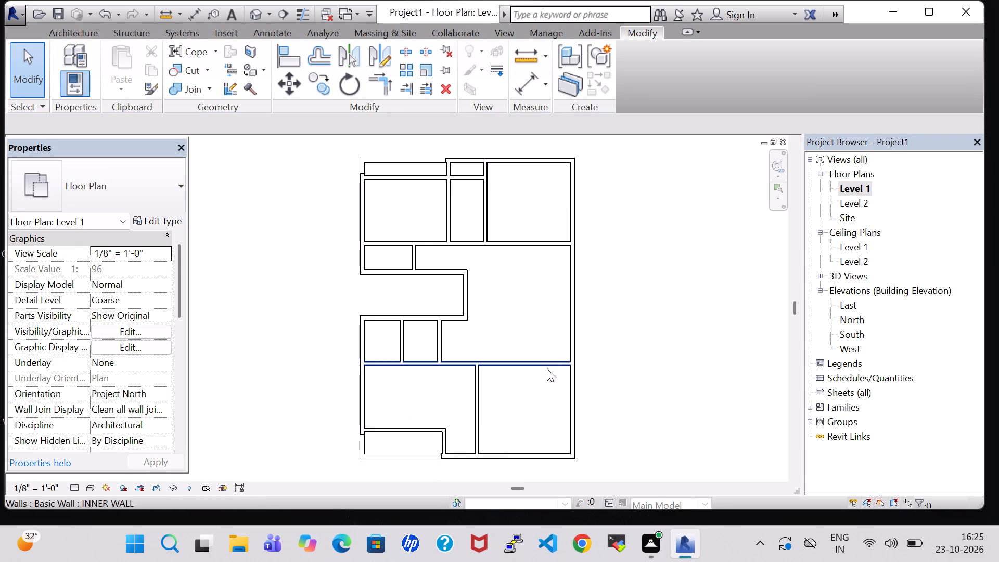
Check the types of individual inner and recess walls, view the model in 3D, and return to the Level 1 plan.
{"action": "left_click", "coordinate": [476, 359]}
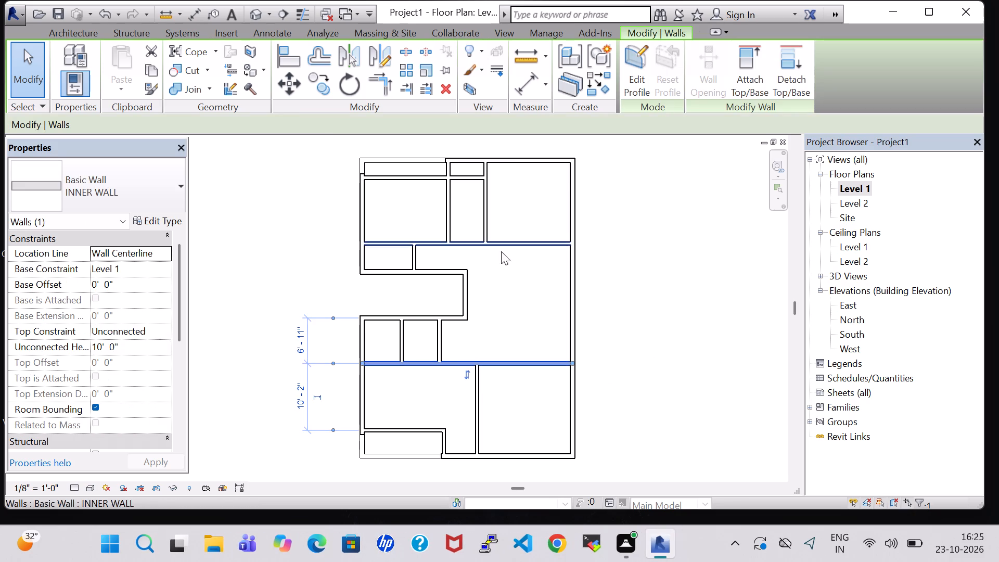
{"action": "left_click", "coordinate": [462, 295]}
{"action": "left_click", "coordinate": [647, 262]}
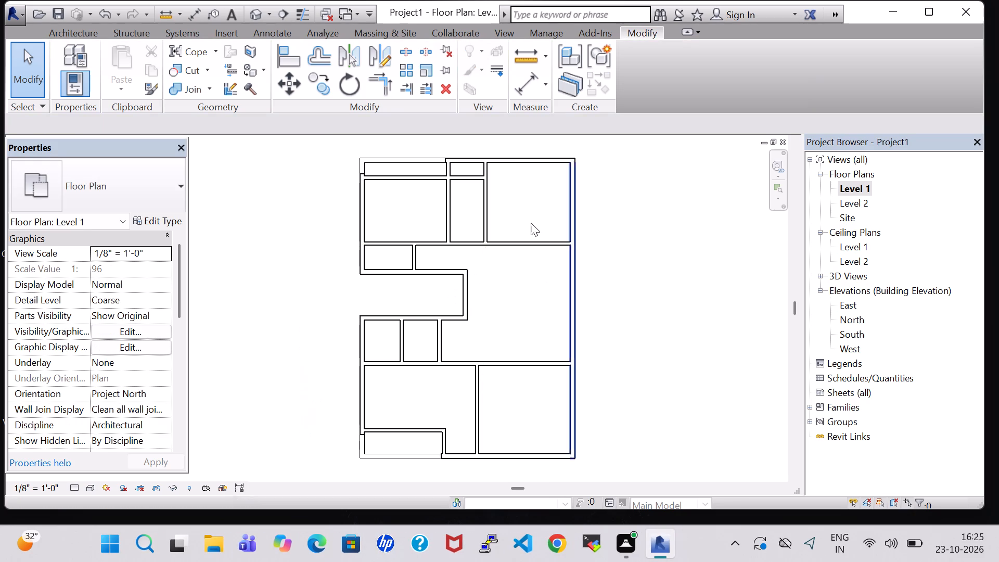
{"action": "left_click", "coordinate": [447, 210]}
{"action": "left_click", "coordinate": [643, 254]}
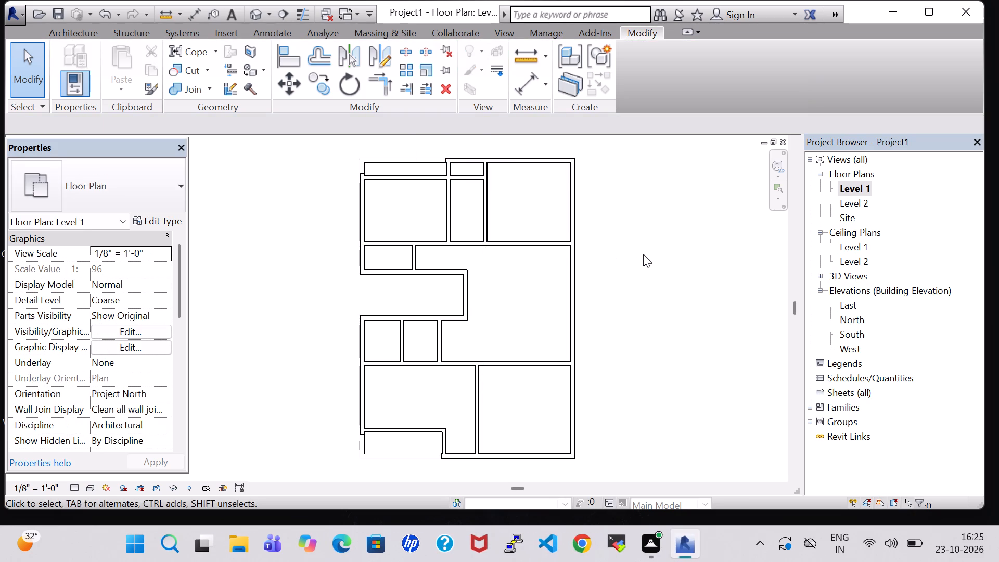
{"action": "middle_click_drag", "start_coordinate": [669, 267], "coordinate": [667, 258]}
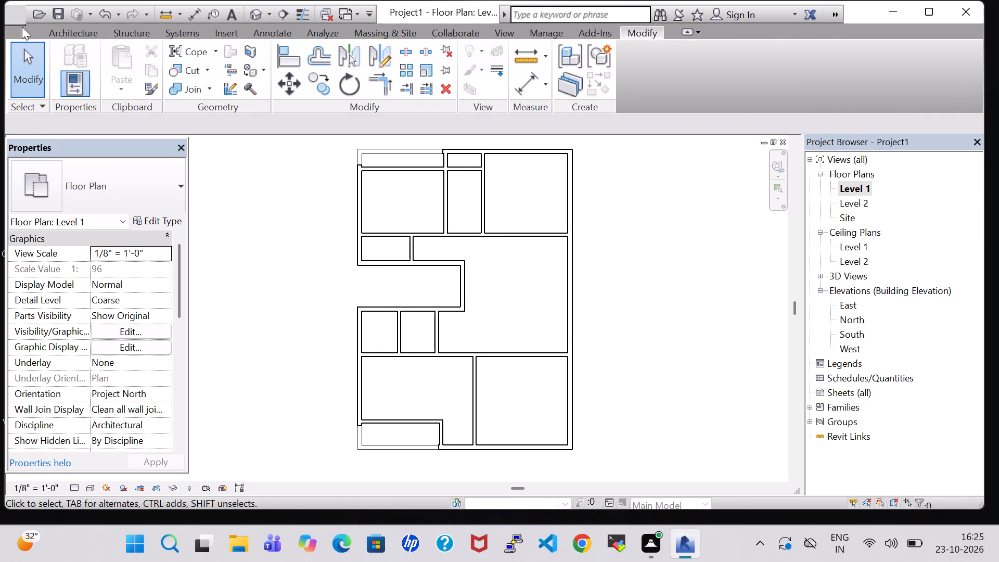
{"action": "left_click", "coordinate": [59, 37]}
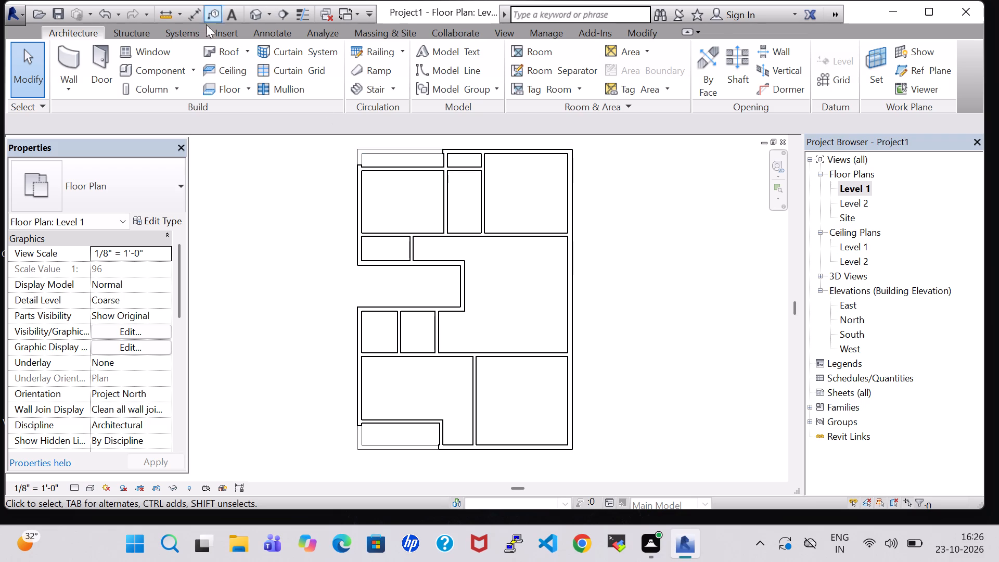
{"action": "left_click", "coordinate": [259, 16]}
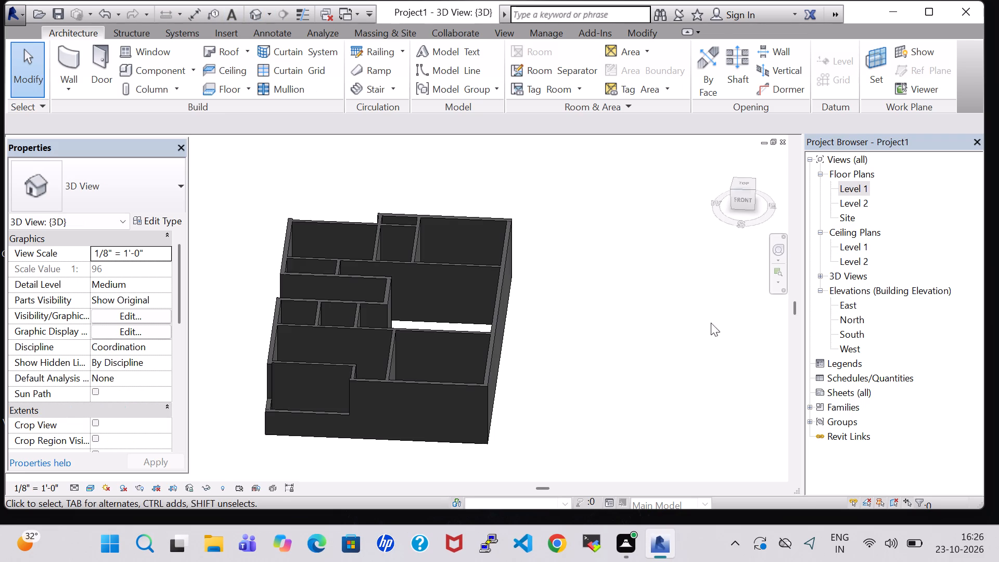
{"action": "double_click", "coordinate": [865, 186]}
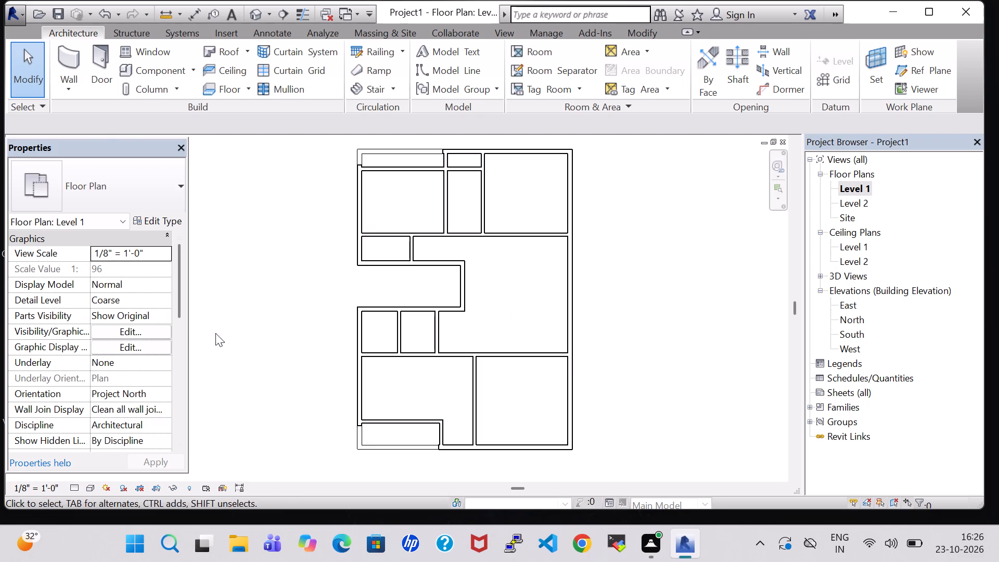
Sketch a railing path about 3'-7" long on the outer face of the southwest strip's low west wall.
{"action": "left_click", "coordinate": [369, 51]}
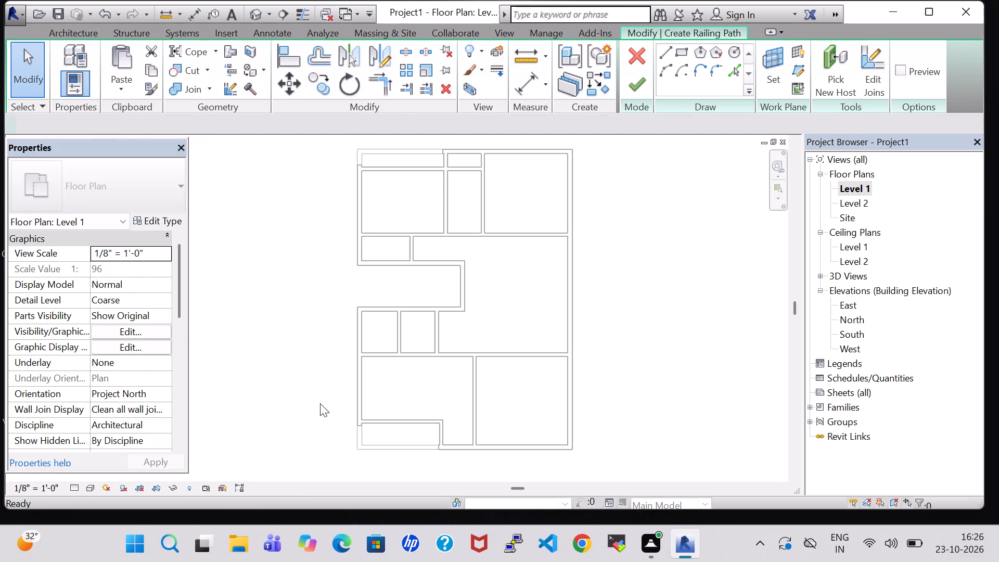
{"action": "scroll", "coordinate": [342, 411], "scroll_direction": "up", "scroll_amount": 3}
{"action": "middle_click_drag", "start_coordinate": [395, 413], "coordinate": [390, 338]}
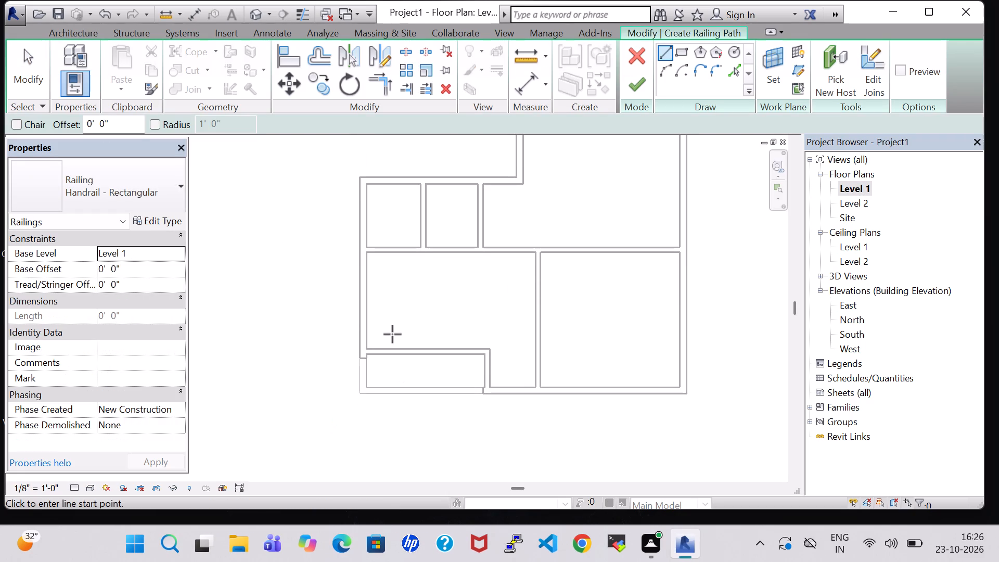
{"action": "scroll", "coordinate": [392, 334], "scroll_direction": "up", "scroll_amount": 2}
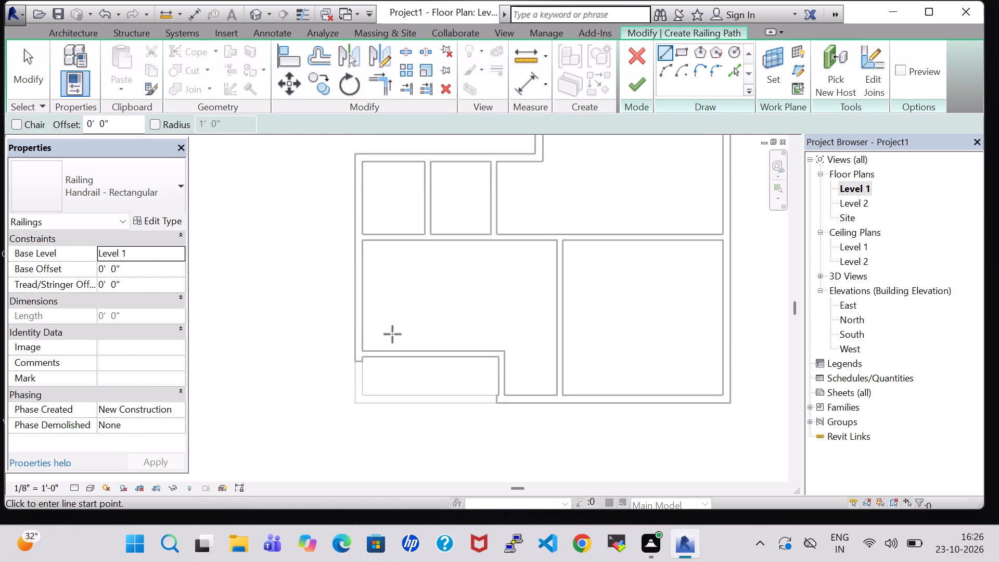
{"action": "scroll", "coordinate": [392, 334], "scroll_direction": "up", "scroll_amount": 2}
{"action": "middle_click_drag", "start_coordinate": [373, 391], "coordinate": [382, 341]}
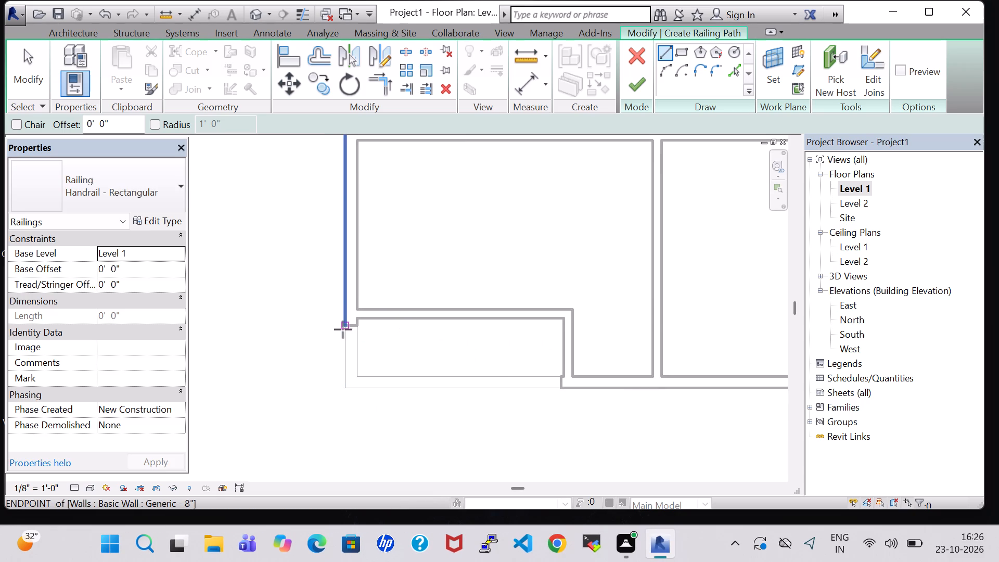
{"action": "left_click", "coordinate": [343, 329]}
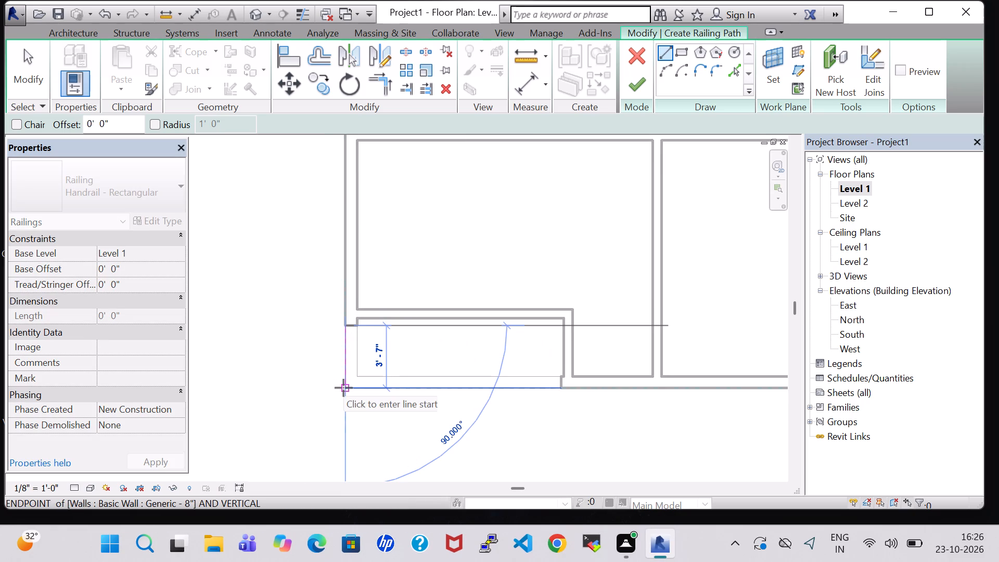
{"action": "left_click", "coordinate": [343, 388]}
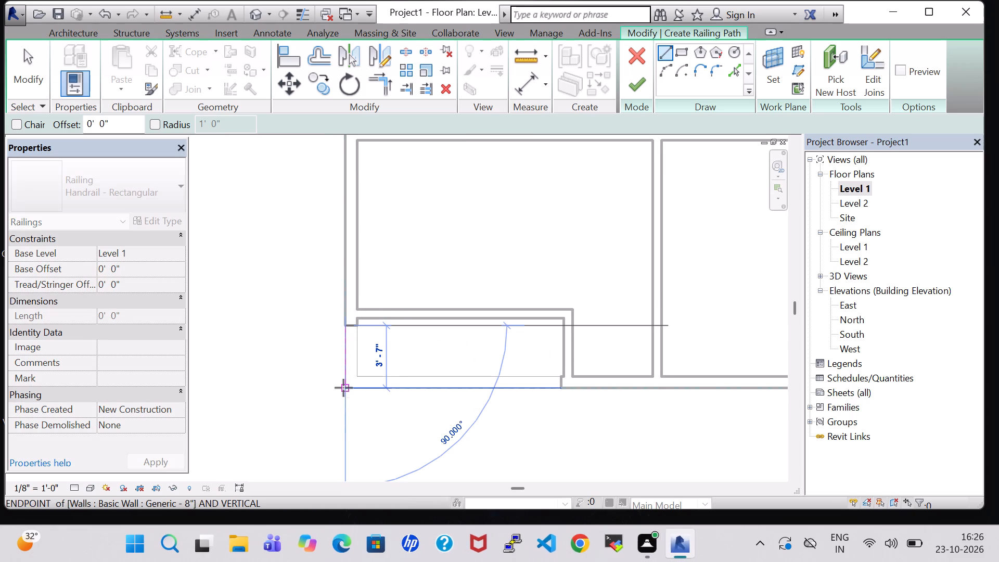
Set the railing's base offset to 4' 0" and finish the railing.
{"action": "left_click", "coordinate": [106, 265]}
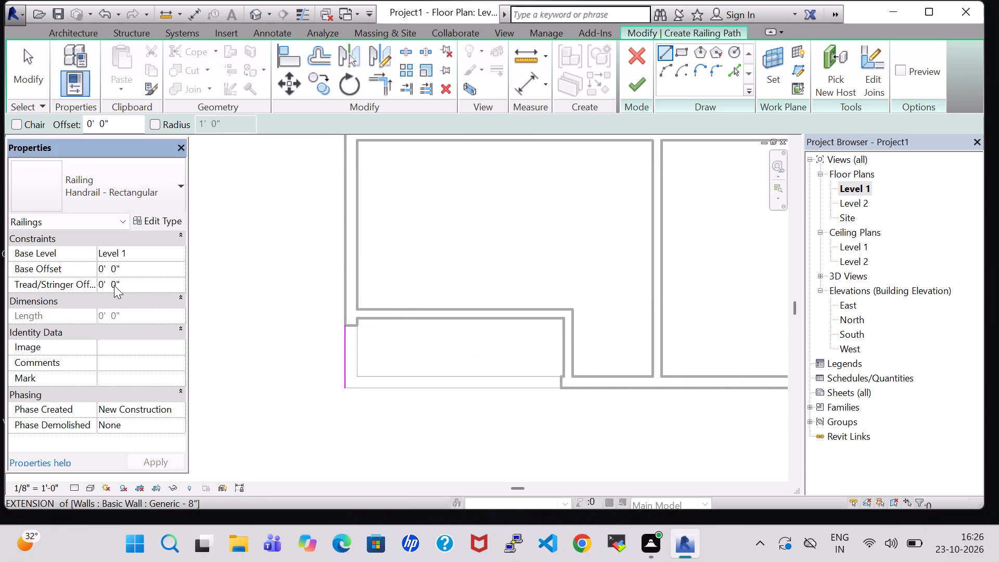
{"action": "key", "text": "BackSpace"}
{"action": "key", "text": "4"}
{"action": "key", "text": "BackSpace"}
{"action": "key", "text": "BackSpace"}
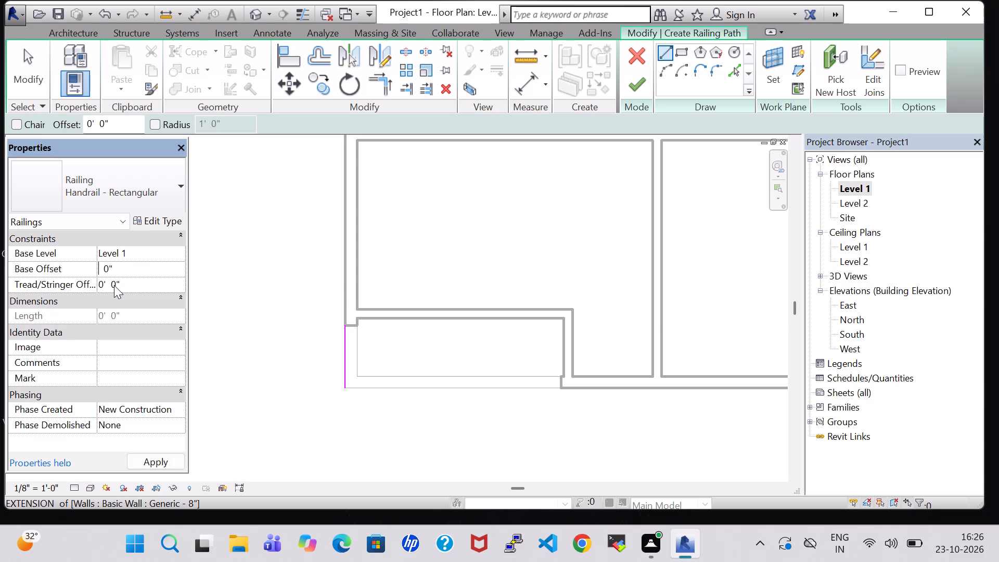
{"action": "key", "text": "4"}
{"action": "key", "text": "Return"}
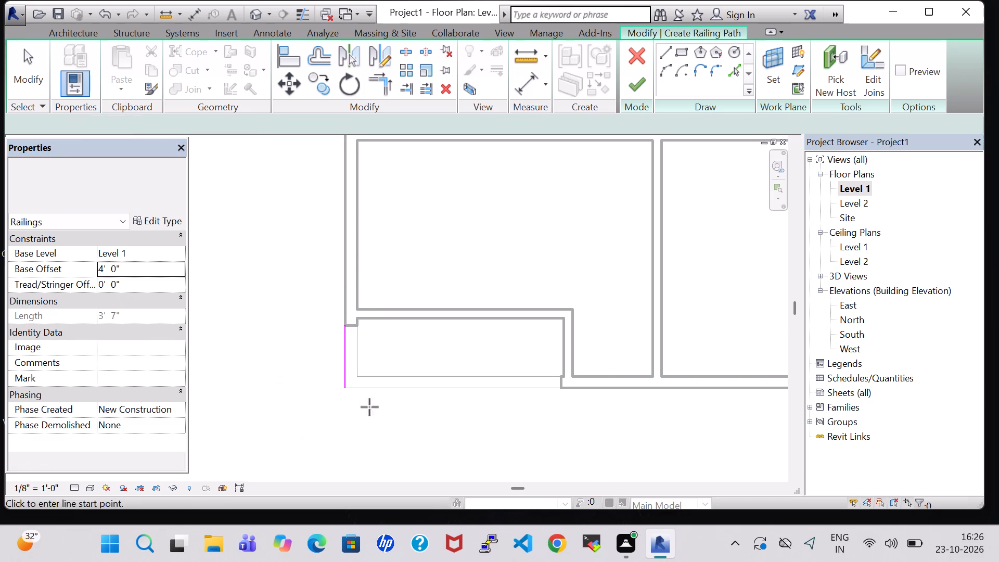
{"action": "left_click", "coordinate": [637, 84]}
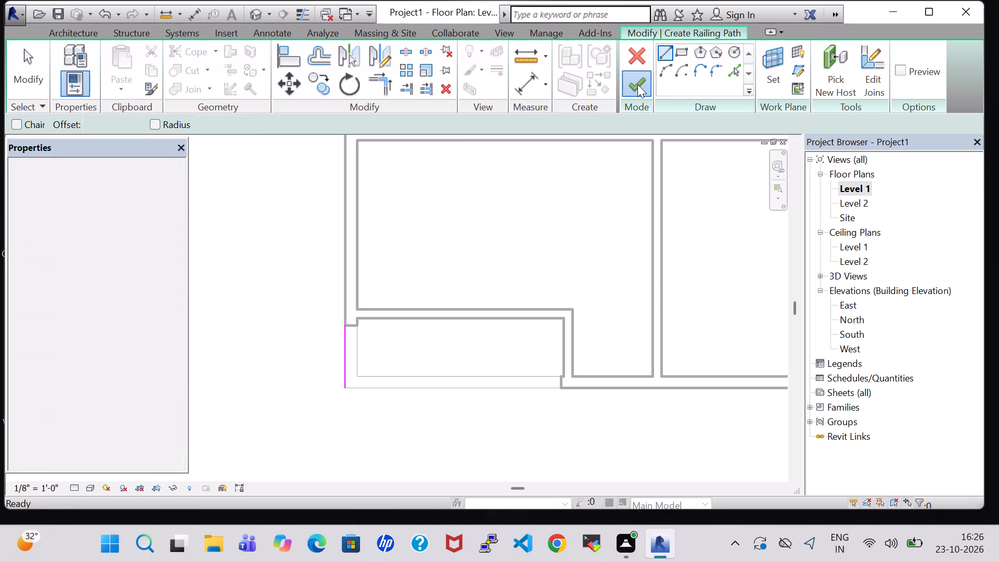
Create a railing about 12'-4" long along the southwest strip's outer south edge, from the corner to the full-height wall.
{"action": "scroll", "coordinate": [345, 384], "scroll_direction": "up", "scroll_amount": 2}
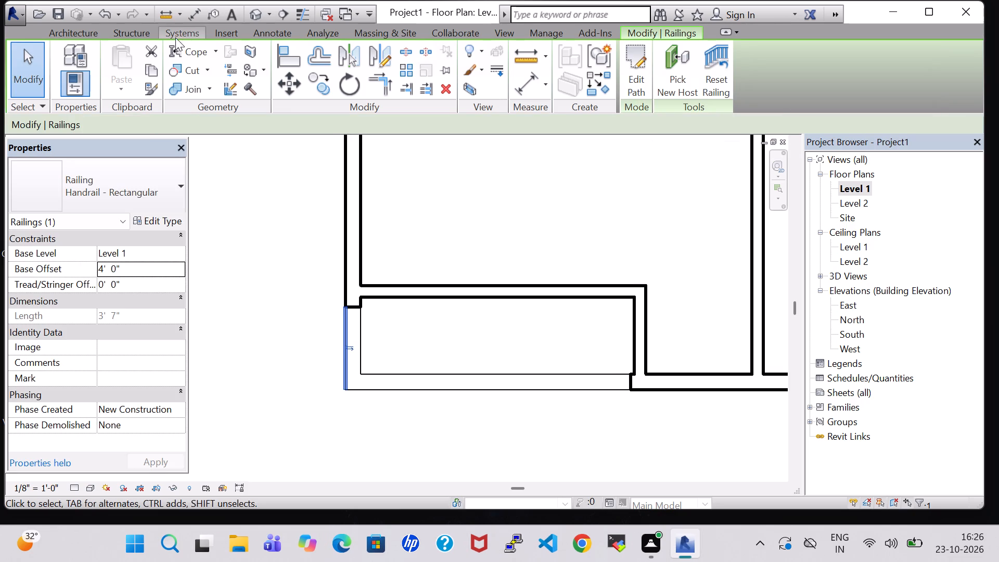
{"action": "left_click", "coordinate": [79, 34]}
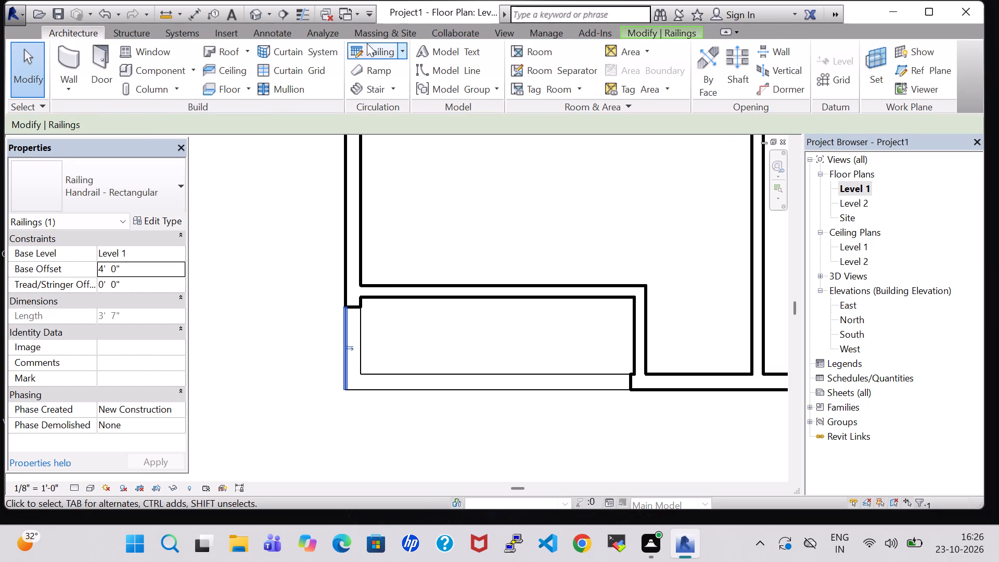
{"action": "left_click", "coordinate": [371, 45]}
{"action": "scroll", "coordinate": [347, 380], "scroll_direction": "up", "scroll_amount": 3}
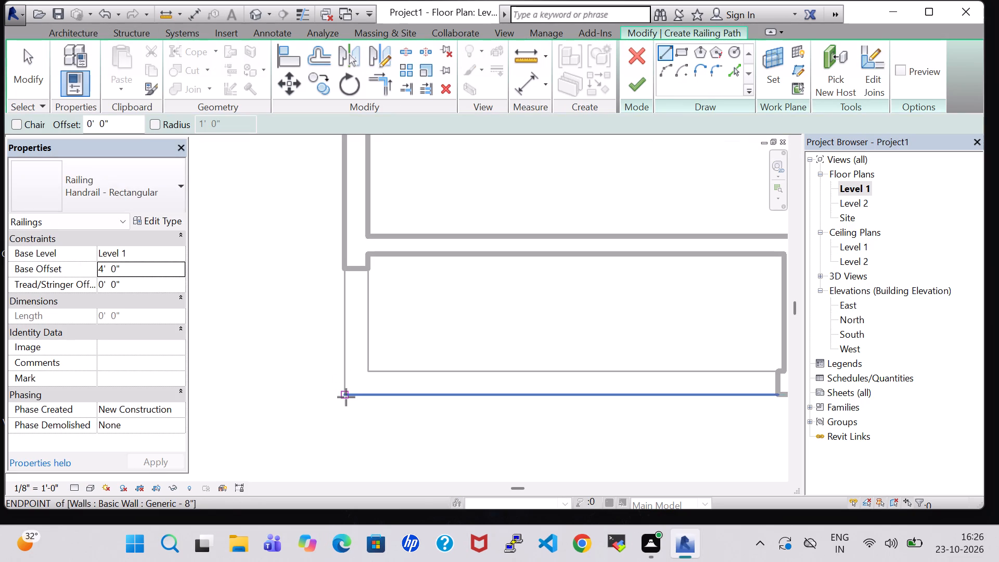
{"action": "left_click", "coordinate": [344, 395]}
{"action": "middle_click_drag", "start_coordinate": [618, 401], "coordinate": [465, 403]}
{"action": "scroll", "coordinate": [622, 397], "scroll_direction": "up", "scroll_amount": 3}
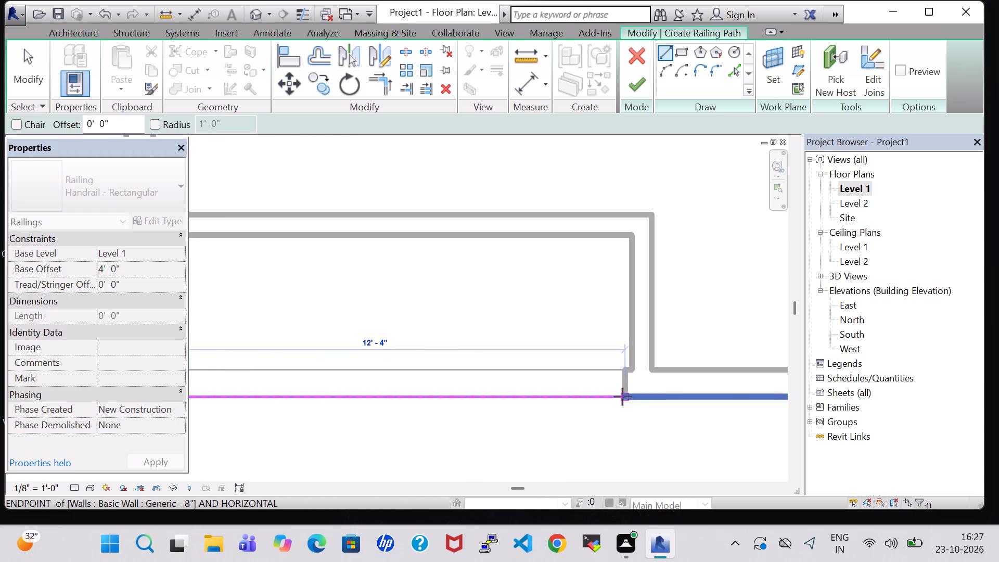
{"action": "scroll", "coordinate": [622, 397], "scroll_direction": "up", "scroll_amount": 3}
{"action": "left_click", "coordinate": [624, 398]}
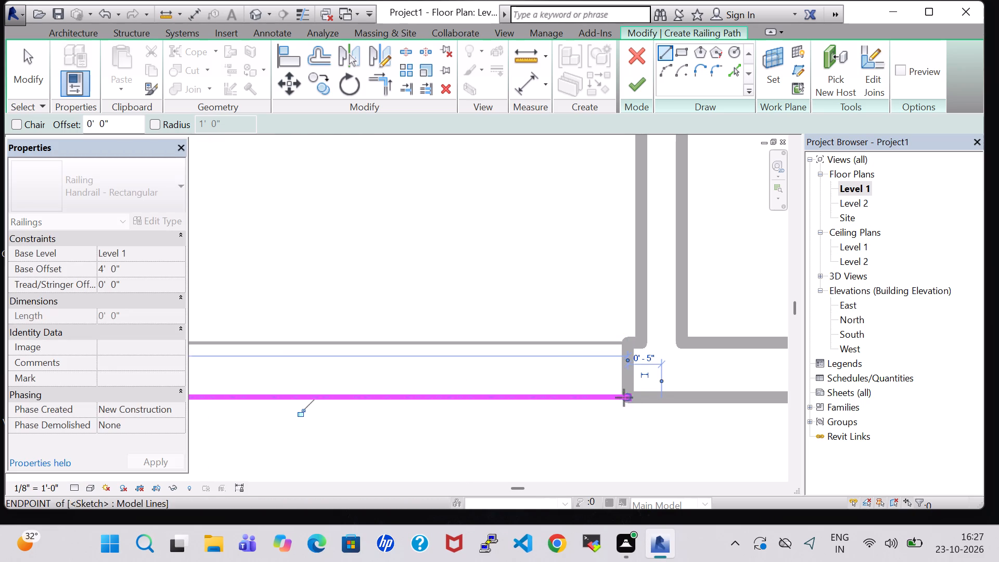
{"action": "left_click", "coordinate": [644, 79]}
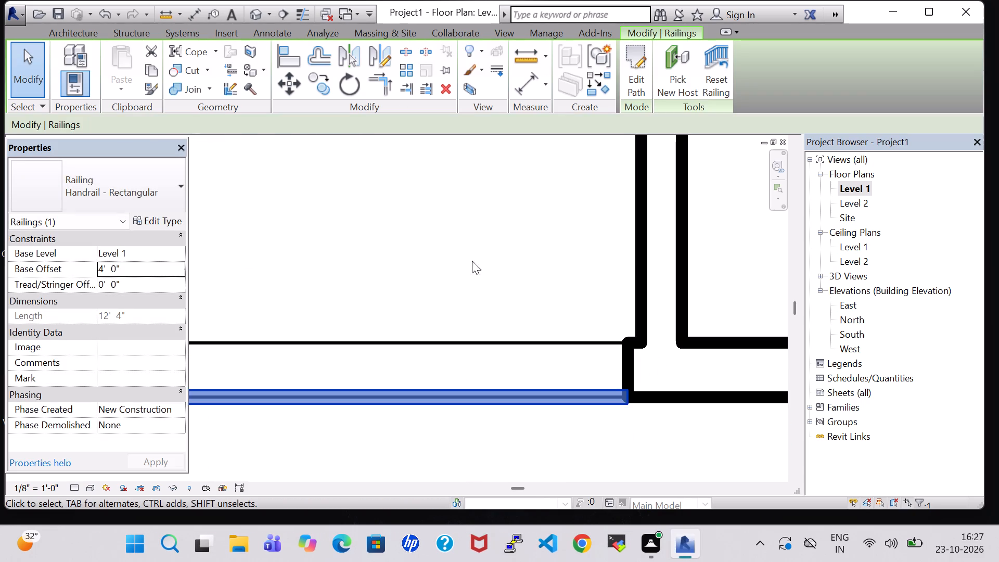
In the 3D view, change the southwest strip's south railing to the Glass Panel - Bottom Fill type.
{"action": "scroll", "coordinate": [457, 300], "scroll_direction": "down", "scroll_amount": 5}
{"action": "scroll", "coordinate": [473, 386], "scroll_direction": "down", "scroll_amount": 2}
{"action": "middle_click_drag", "start_coordinate": [473, 385], "coordinate": [563, 383]}
{"action": "scroll", "coordinate": [550, 384], "scroll_direction": "down", "scroll_amount": 1}
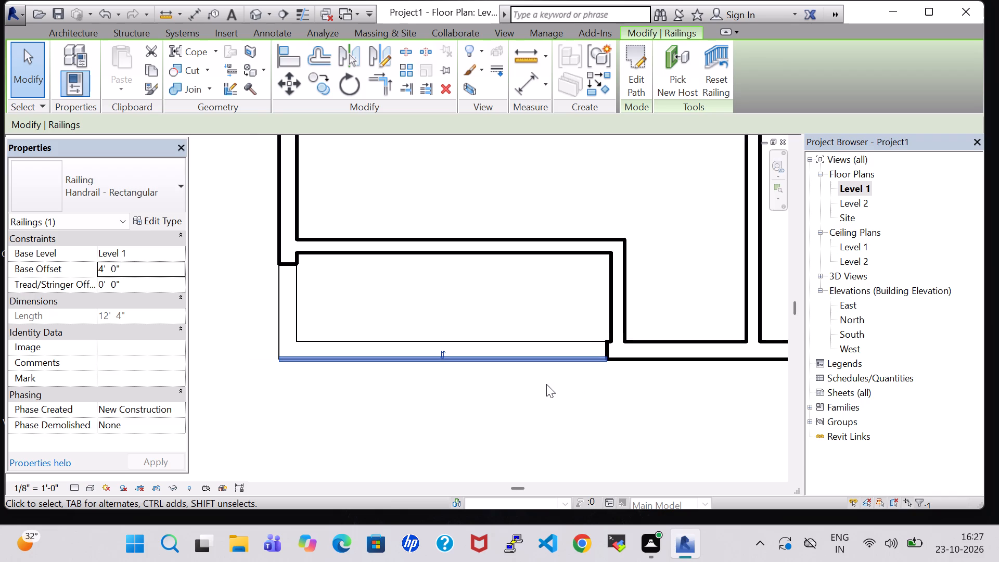
{"action": "left_click", "coordinate": [253, 21]}
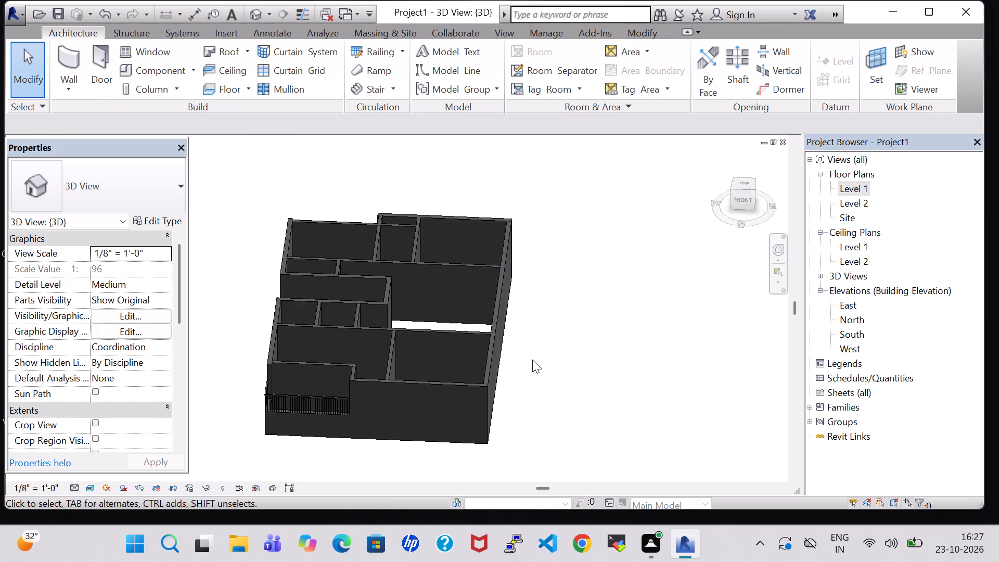
{"action": "left_click", "coordinate": [312, 402]}
{"action": "left_click", "coordinate": [112, 181]}
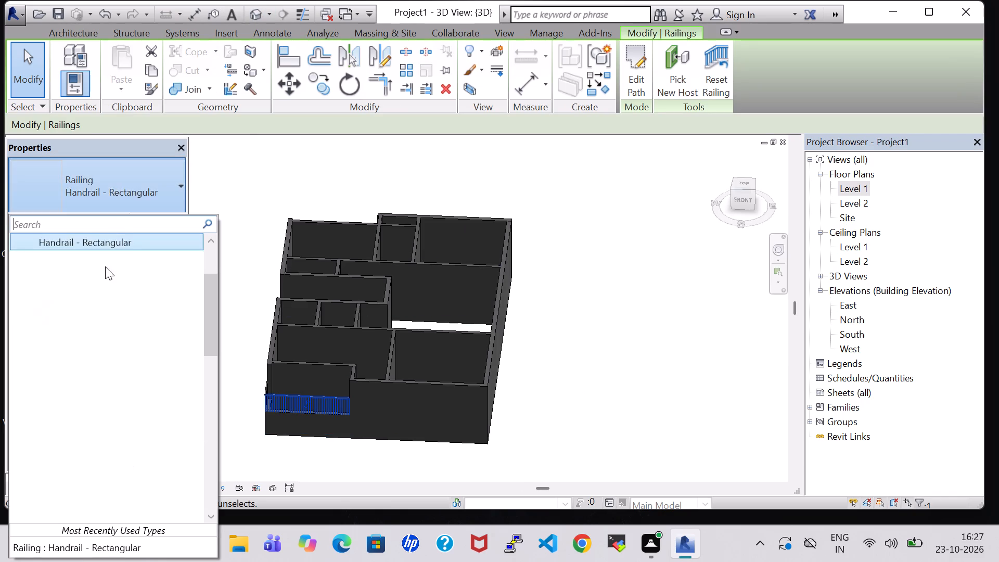
{"action": "scroll", "coordinate": [103, 283], "scroll_direction": "up", "scroll_amount": 6}
{"action": "left_click", "coordinate": [103, 265]}
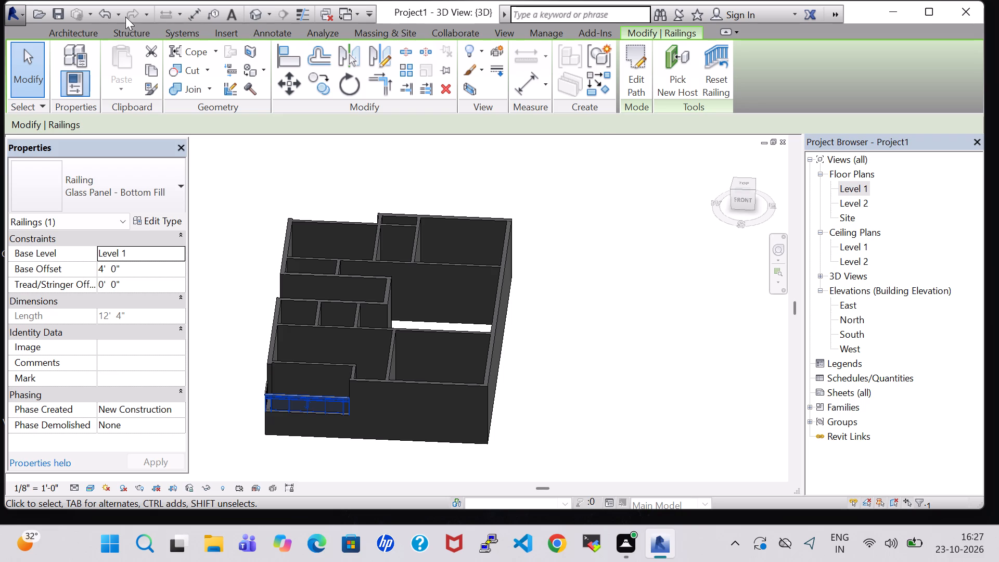
Change the southwest strip's short west railing to Glass Panel - Bottom Fill in the 3D view.
{"action": "left_click", "coordinate": [257, 18]}
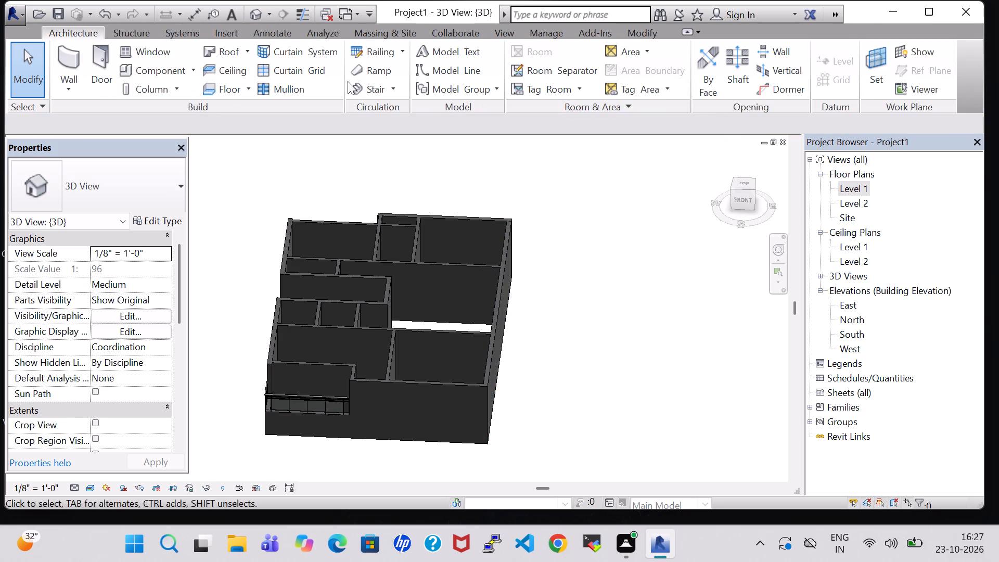
{"action": "double_click", "coordinate": [857, 188]}
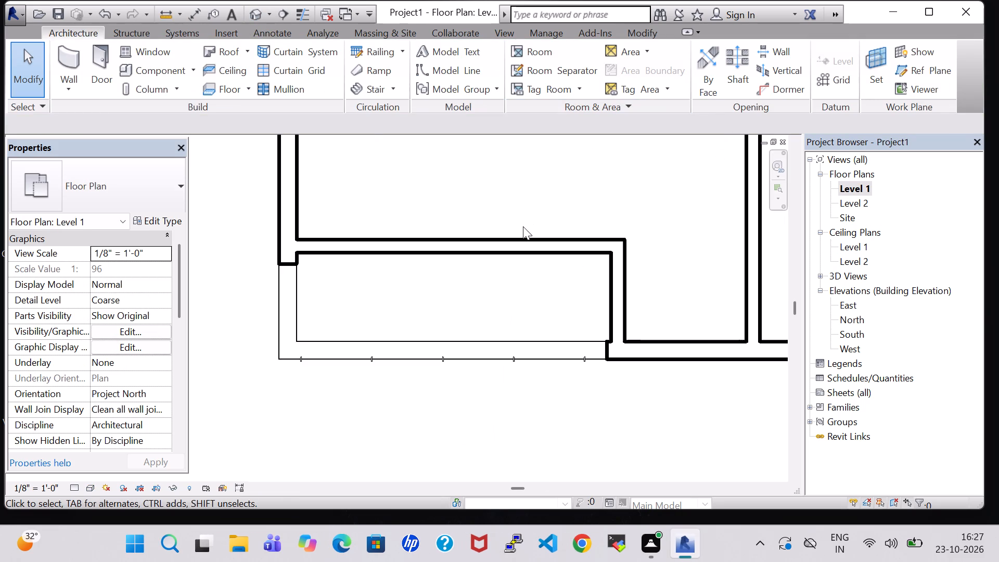
{"action": "scroll", "coordinate": [521, 227], "scroll_direction": "down", "scroll_amount": 4}
{"action": "middle_click_drag", "start_coordinate": [464, 356], "coordinate": [399, 369]}
{"action": "scroll", "coordinate": [403, 359], "scroll_direction": "down", "scroll_amount": 1}
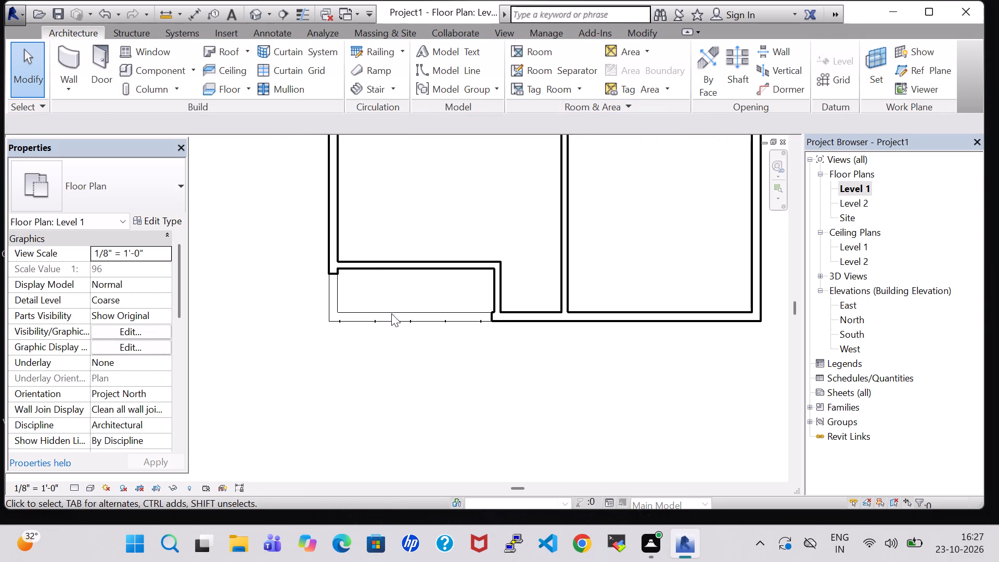
{"action": "left_click", "coordinate": [259, 14]}
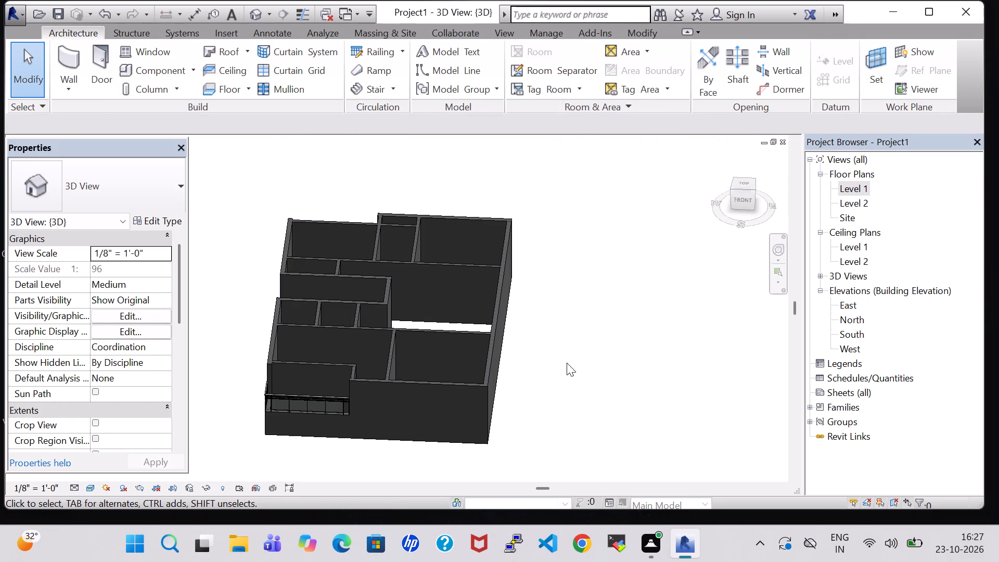
{"action": "middle_click_drag", "start_coordinate": [557, 363], "coordinate": [676, 324]}
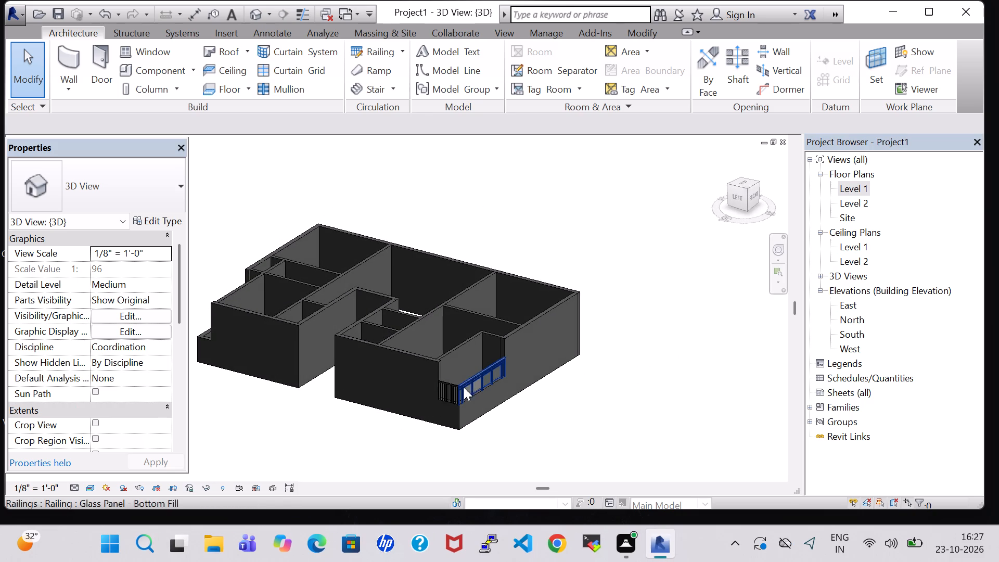
{"action": "left_click", "coordinate": [447, 387]}
{"action": "left_click", "coordinate": [127, 184]}
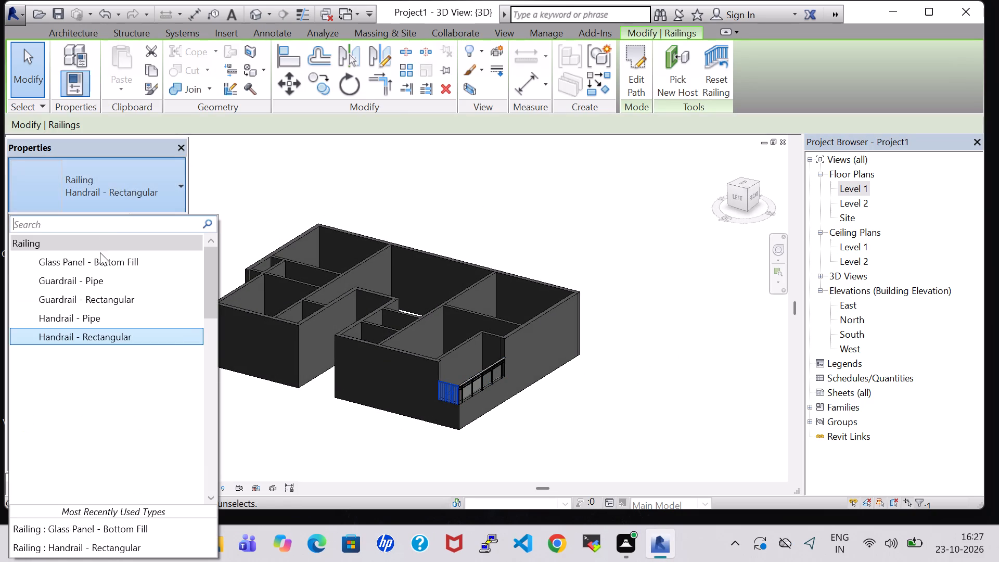
{"action": "left_click", "coordinate": [100, 257]}
{"action": "left_click", "coordinate": [246, 417]}
{"action": "middle_click_drag", "start_coordinate": [246, 417], "coordinate": [436, 429], "text": "shift"}
On the Level 1 plan, create a railing about 12'-11" long along the northwest strip's outer north edge, ending at the corner.
{"action": "double_click", "coordinate": [851, 187]}
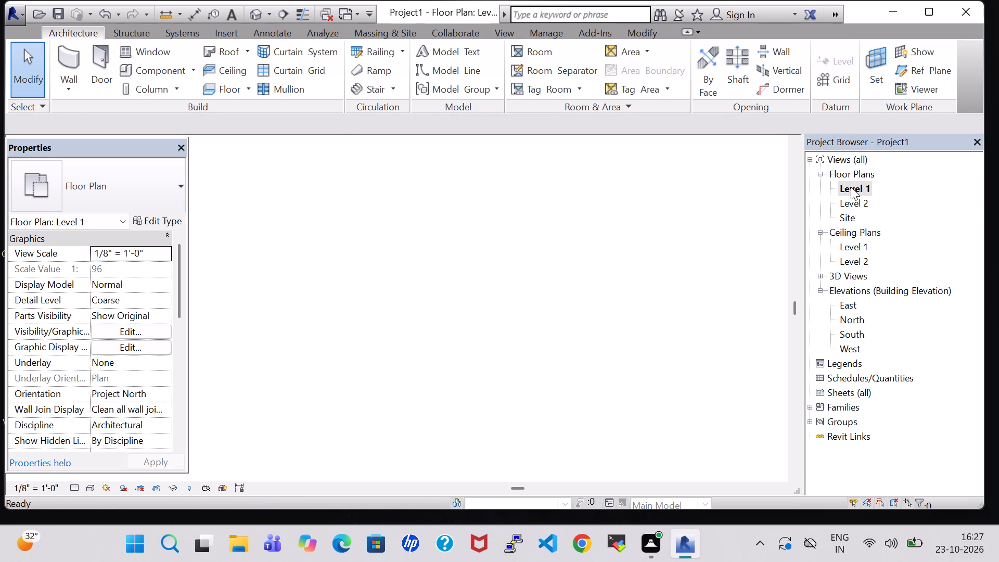
{"action": "scroll", "coordinate": [425, 248], "scroll_direction": "down", "scroll_amount": 2}
{"action": "middle_click_drag", "start_coordinate": [458, 206], "coordinate": [449, 350]}
{"action": "scroll", "coordinate": [465, 302], "scroll_direction": "down", "scroll_amount": 2}
{"action": "middle_click_drag", "start_coordinate": [518, 237], "coordinate": [519, 333]}
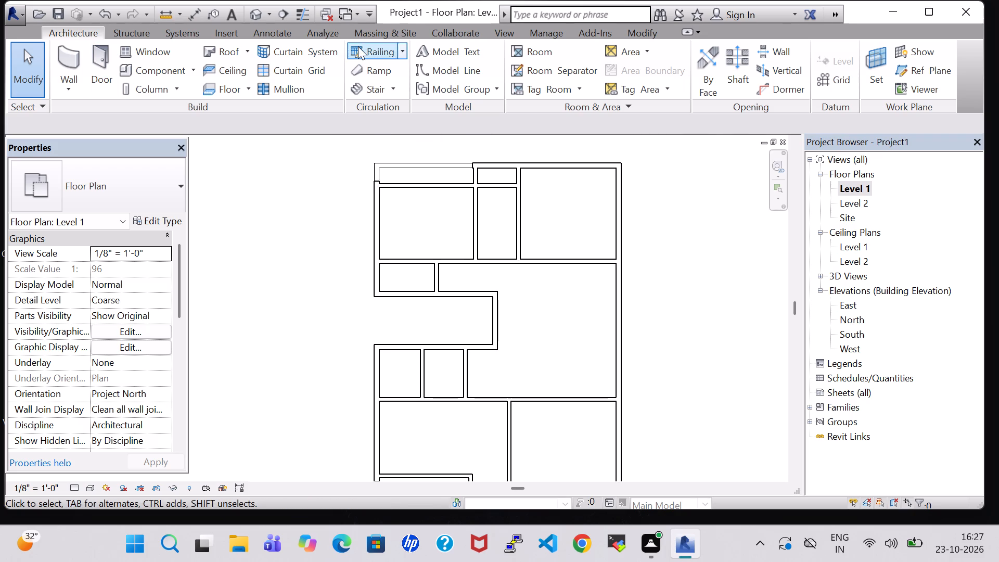
{"action": "left_click", "coordinate": [358, 46]}
{"action": "scroll", "coordinate": [465, 147], "scroll_direction": "up", "scroll_amount": 10}
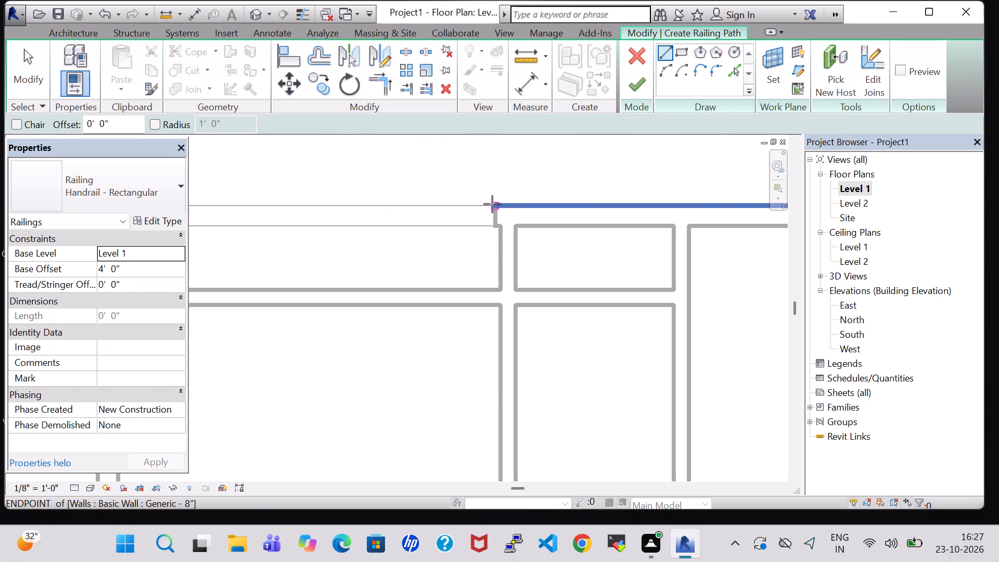
{"action": "scroll", "coordinate": [492, 204], "scroll_direction": "up", "scroll_amount": 5}
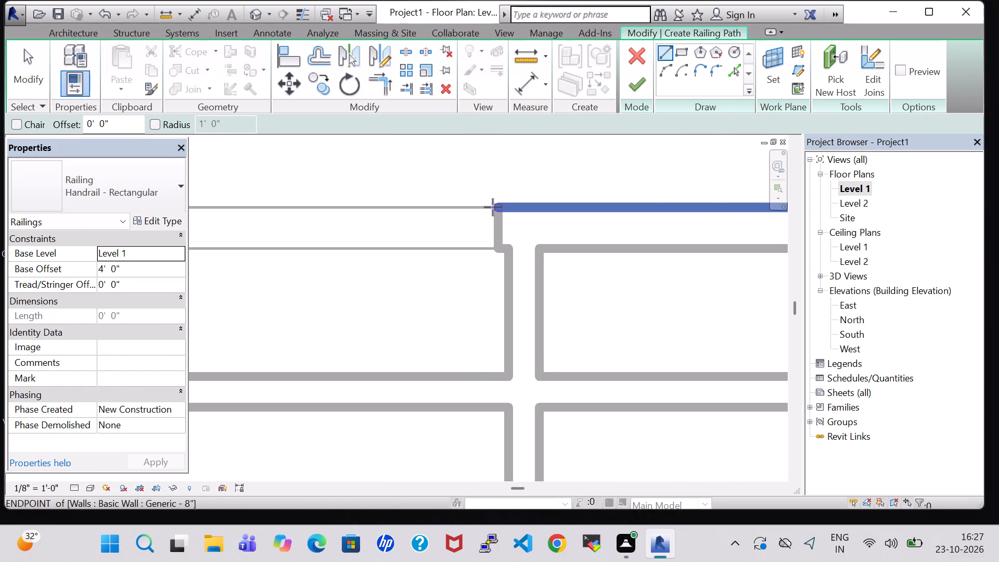
{"action": "scroll", "coordinate": [493, 207], "scroll_direction": "up", "scroll_amount": 7}
{"action": "left_click", "coordinate": [493, 209]}
{"action": "middle_click_drag", "start_coordinate": [380, 214], "coordinate": [575, 242]}
{"action": "middle_click_drag", "start_coordinate": [253, 248], "coordinate": [409, 252]}
{"action": "middle_click_drag", "start_coordinate": [279, 233], "coordinate": [681, 250]}
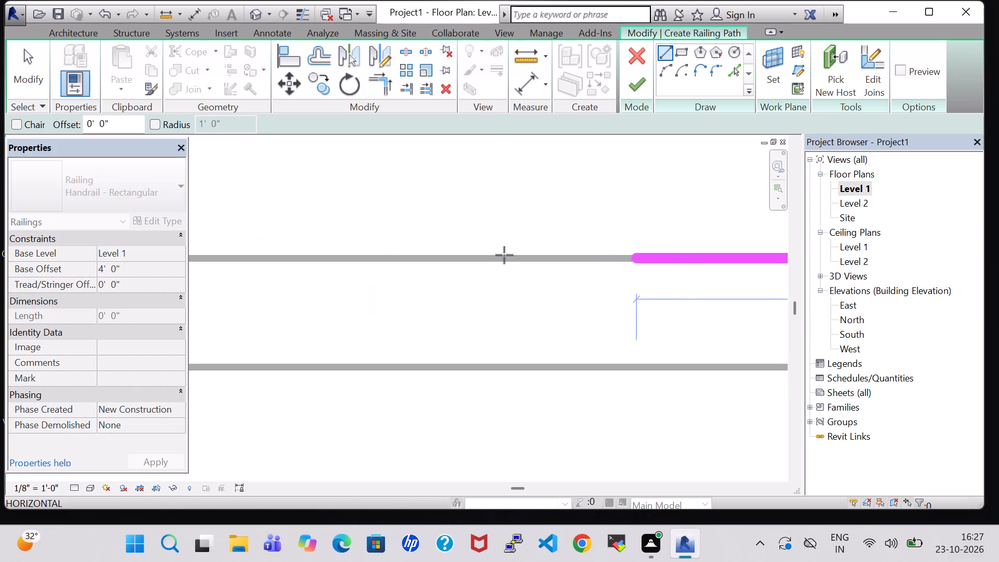
{"action": "middle_click_drag", "start_coordinate": [221, 270], "coordinate": [697, 270]}
{"action": "scroll", "coordinate": [697, 270], "scroll_direction": "down", "scroll_amount": 2}
{"action": "middle_click_drag", "start_coordinate": [342, 255], "coordinate": [620, 266]}
{"action": "scroll", "coordinate": [536, 279], "scroll_direction": "down", "scroll_amount": 2}
{"action": "middle_click_drag", "start_coordinate": [289, 270], "coordinate": [368, 270]}
{"action": "scroll", "coordinate": [364, 270], "scroll_direction": "up", "scroll_amount": 1}
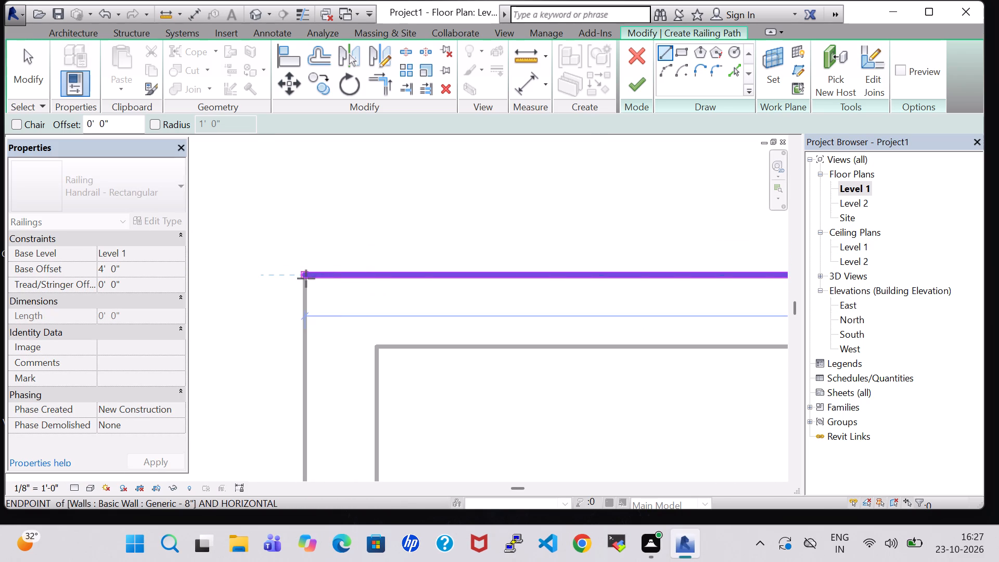
{"action": "left_click", "coordinate": [306, 275]}
{"action": "left_click", "coordinate": [633, 84]}
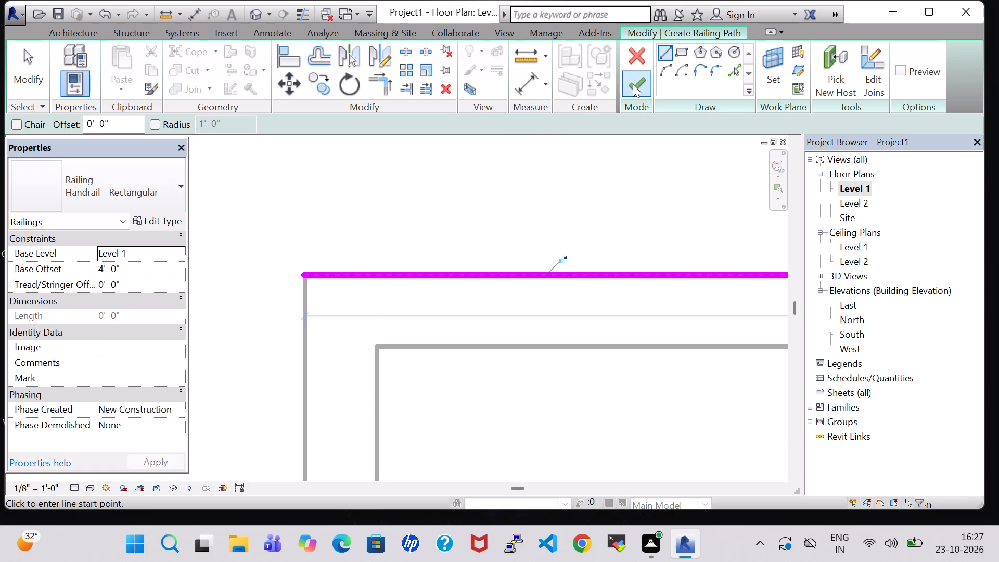
Create a railing about 2'-4" long along the northwest strip's outer west edge, from the corner to the full-height wall.
{"action": "left_click", "coordinate": [88, 31]}
{"action": "left_click", "coordinate": [356, 49]}
{"action": "scroll", "coordinate": [308, 231], "scroll_direction": "up", "scroll_amount": 1}
{"action": "middle_click_drag", "start_coordinate": [308, 231], "coordinate": [294, 162]}
{"action": "left_click", "coordinate": [289, 213]}
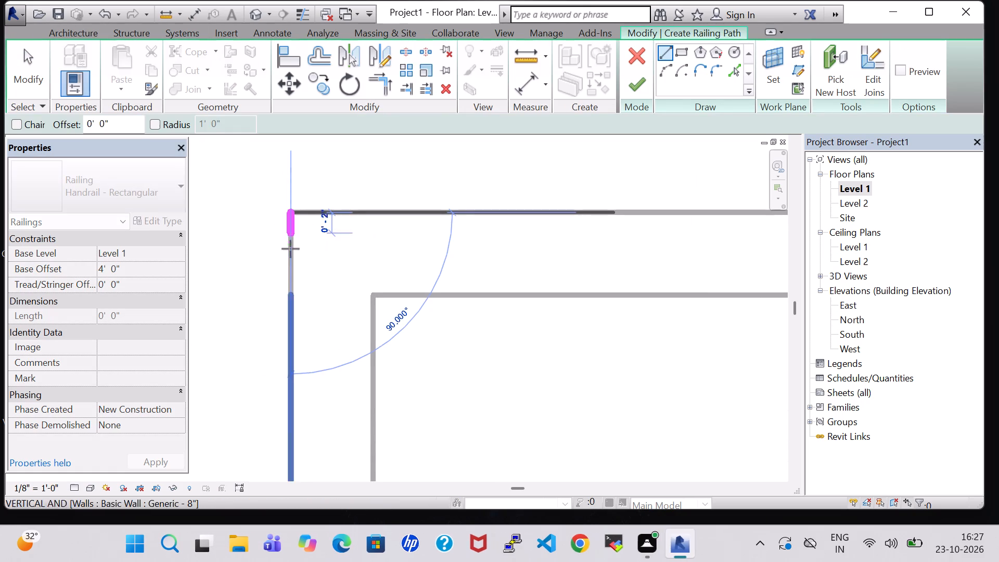
{"action": "middle_click_drag", "start_coordinate": [290, 275], "coordinate": [287, 255]}
{"action": "scroll", "coordinate": [287, 255], "scroll_direction": "down", "scroll_amount": 2}
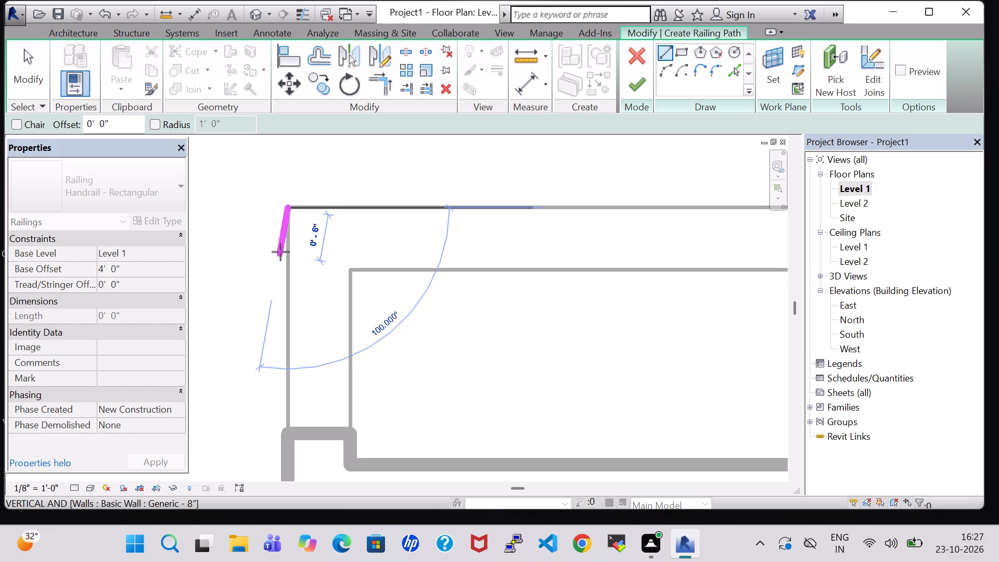
{"action": "middle_click_drag", "start_coordinate": [287, 303], "coordinate": [299, 251]}
{"action": "scroll", "coordinate": [291, 389], "scroll_direction": "up", "scroll_amount": 3}
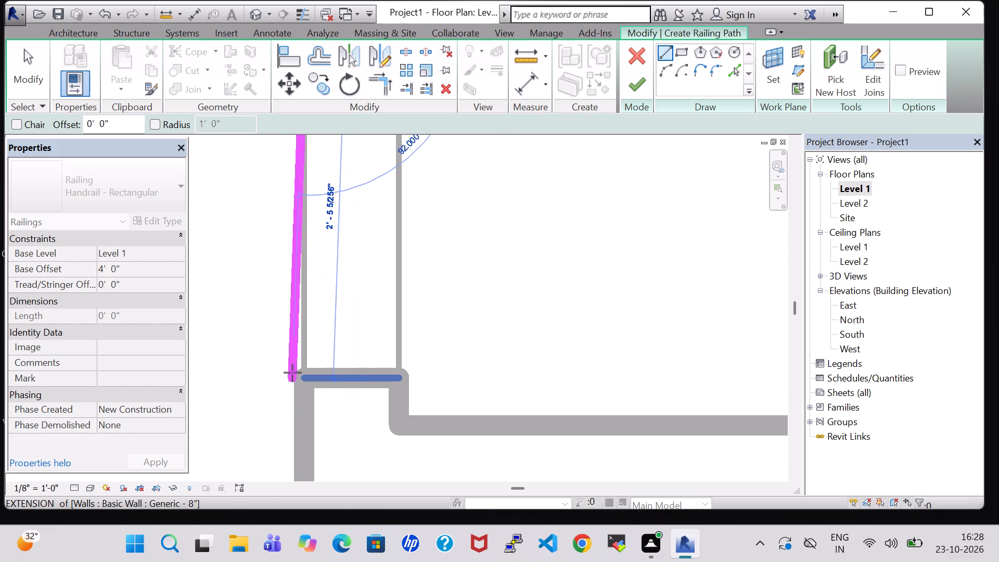
{"action": "left_click", "coordinate": [305, 368]}
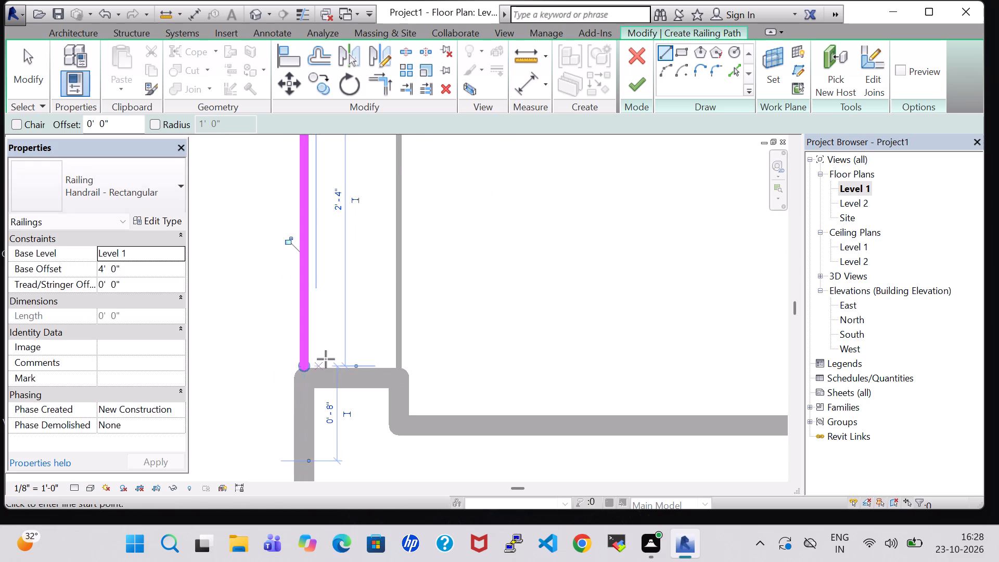
{"action": "key", "text": "Escape"}
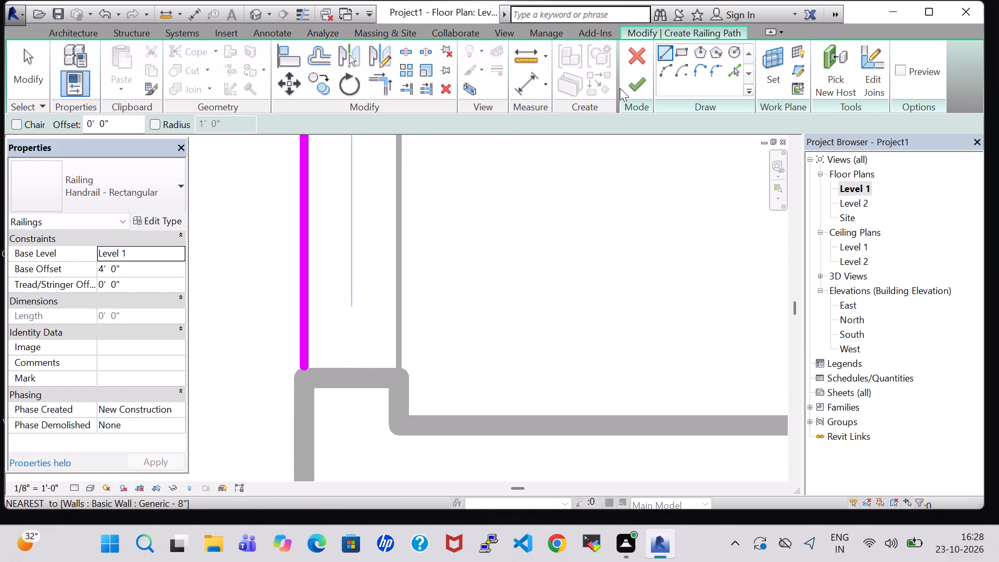
{"action": "left_click", "coordinate": [637, 88]}
In the 3D view, change the northwest strip's long north railing to the Glass Panel - Bottom Fill type.
{"action": "left_click", "coordinate": [252, 15]}
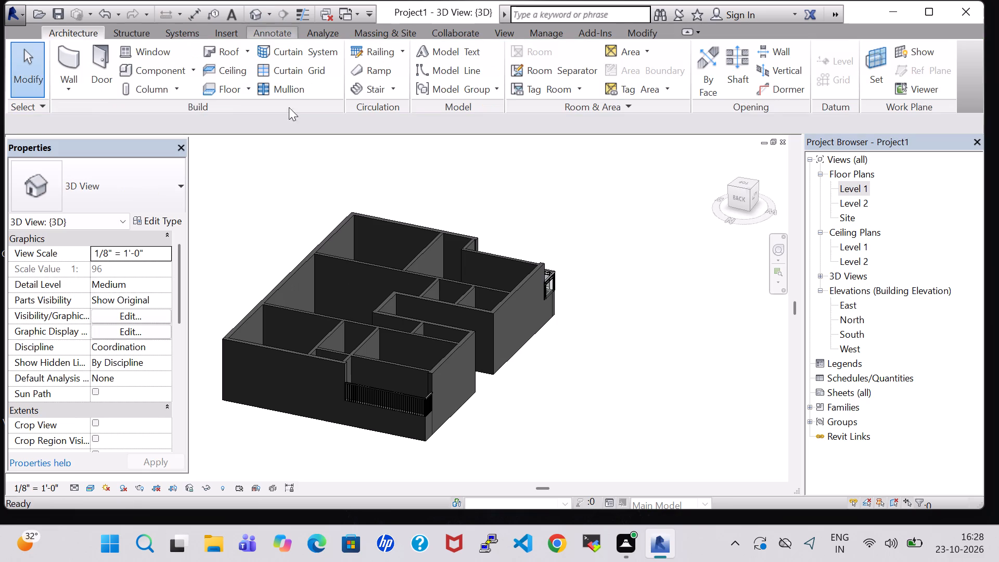
{"action": "left_click", "coordinate": [407, 395]}
{"action": "left_click", "coordinate": [132, 183]}
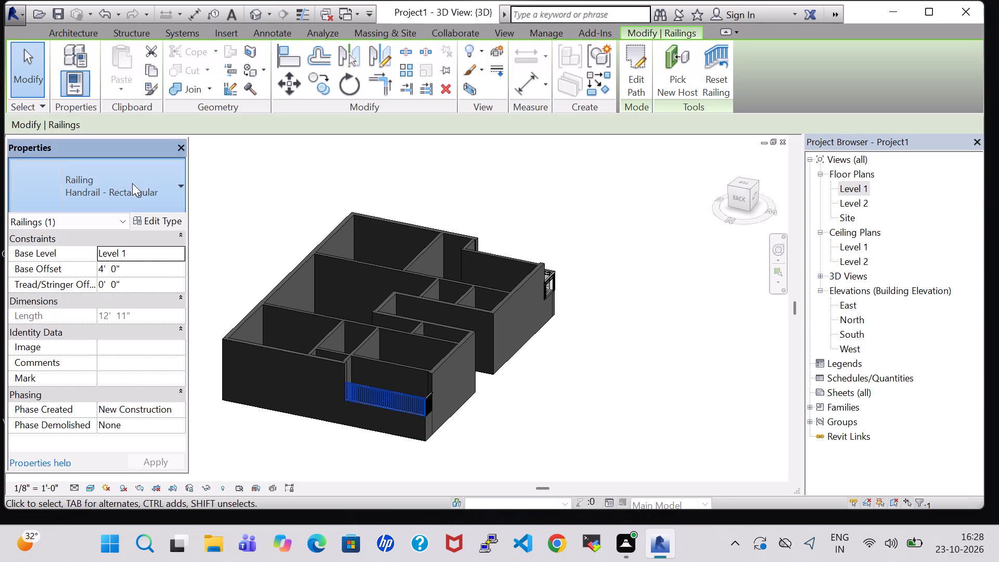
{"action": "scroll", "coordinate": [119, 289], "scroll_direction": "up", "scroll_amount": 1}
{"action": "left_click", "coordinate": [118, 263]}
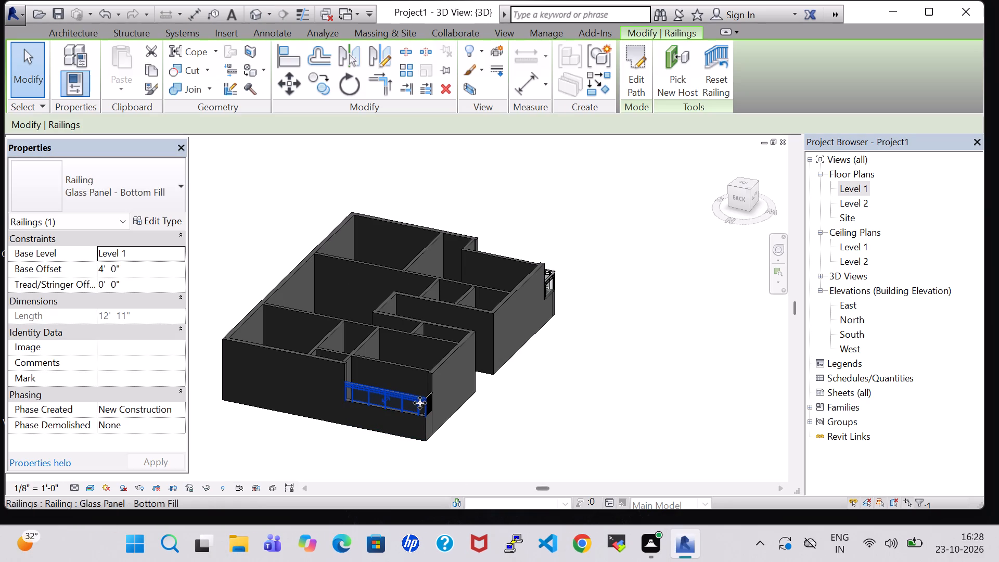
Change the northwest strip's short west railing to Glass Panel - Bottom Fill in the 3D view.
{"action": "middle_click_drag", "start_coordinate": [542, 412], "coordinate": [493, 419], "text": "shift"}
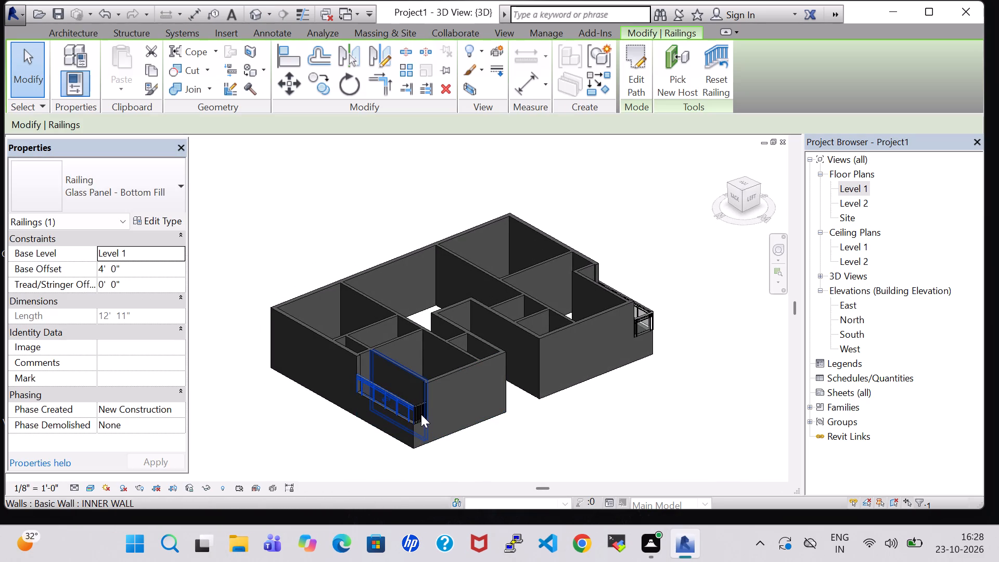
{"action": "scroll", "coordinate": [436, 427], "scroll_direction": "up", "scroll_amount": 5}
{"action": "left_click", "coordinate": [399, 396]}
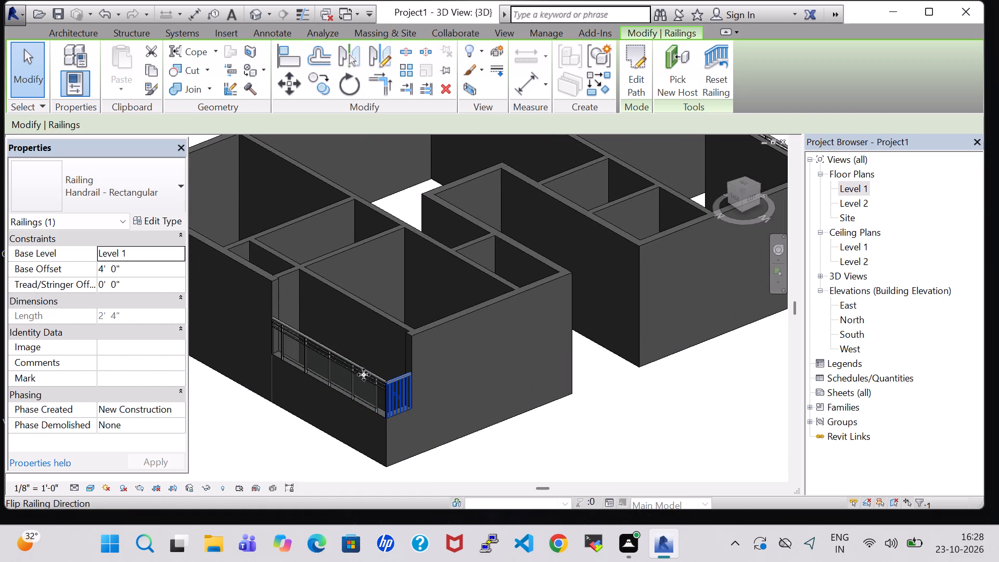
{"action": "left_click", "coordinate": [148, 183]}
{"action": "left_click", "coordinate": [144, 271]}
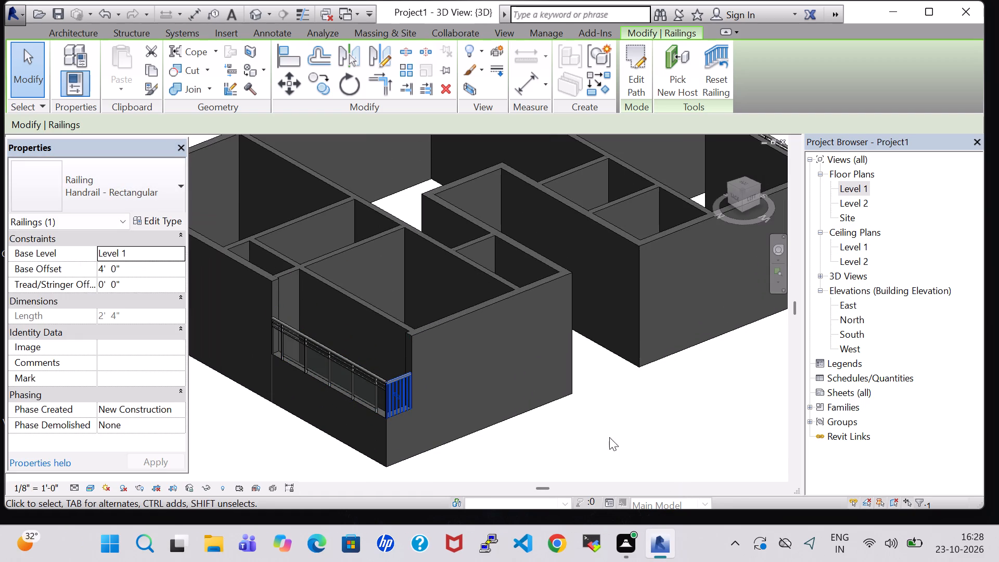
{"action": "left_click", "coordinate": [126, 197]}
{"action": "left_click", "coordinate": [128, 267]}
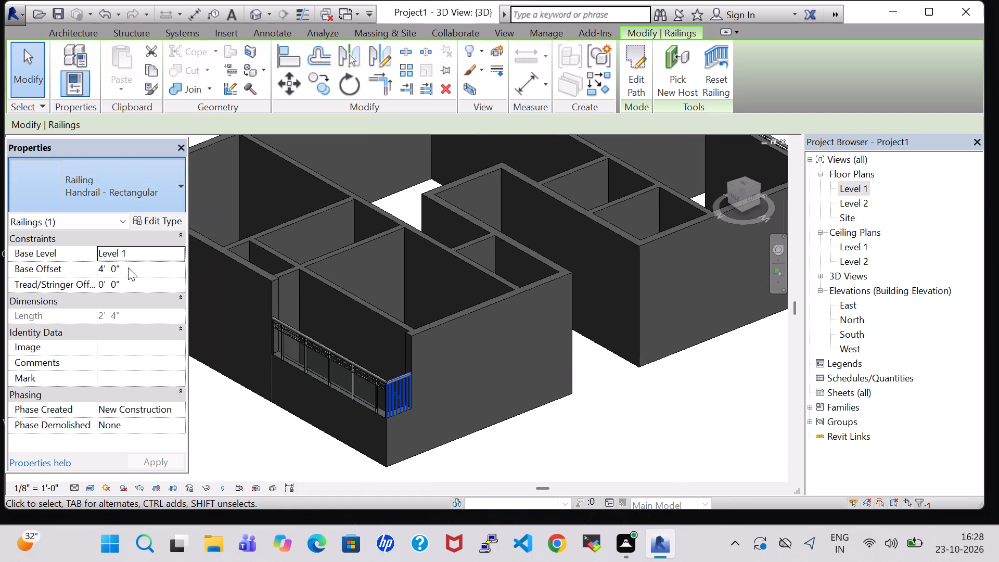
{"action": "left_click", "coordinate": [608, 436]}
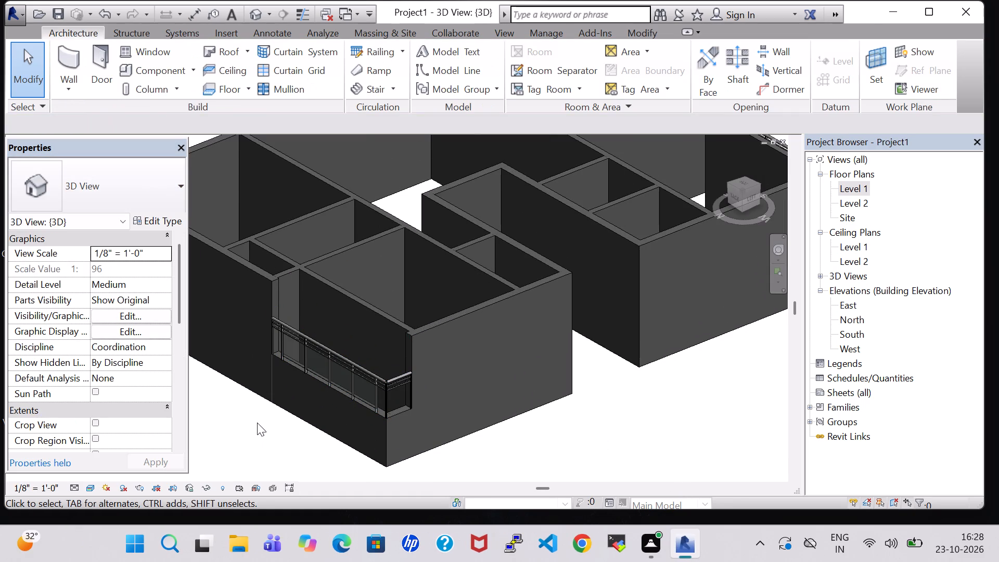
Examine the house model and its corner-strip railings from several angles in the 3D view.
{"action": "middle_click_drag", "start_coordinate": [251, 423], "coordinate": [307, 427], "text": "shift"}
{"action": "middle_click_drag", "start_coordinate": [562, 325], "coordinate": [550, 422], "text": "shift"}
{"action": "middle_click", "coordinate": [550, 423], "text": "shift"}
{"action": "middle_click", "coordinate": [550, 427], "text": "shift"}
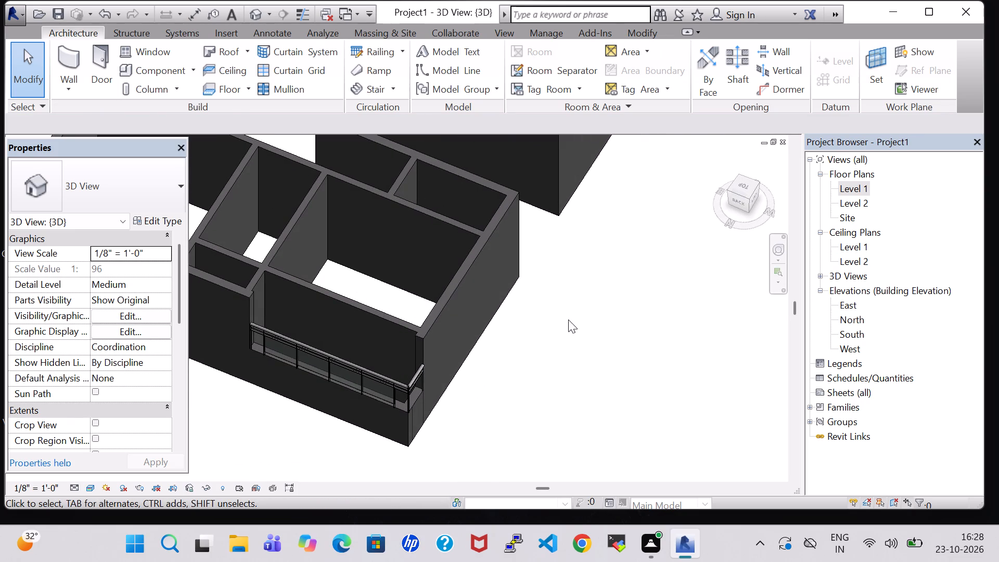
{"action": "middle_click", "coordinate": [569, 316], "text": "shift"}
{"action": "middle_click_drag", "start_coordinate": [569, 316], "coordinate": [565, 349], "text": "shift"}
{"action": "middle_click_drag", "start_coordinate": [576, 306], "coordinate": [575, 335], "text": "shift"}
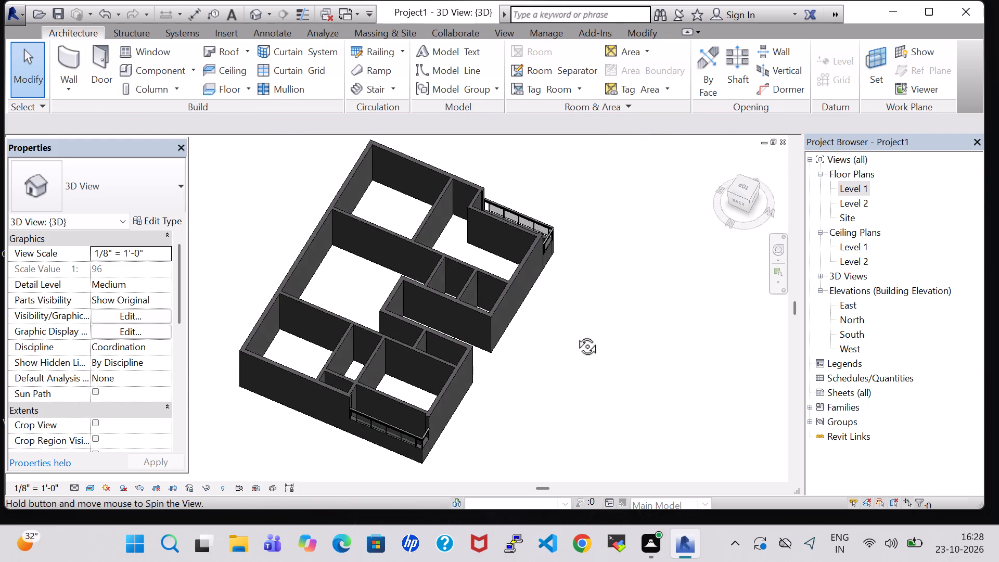
{"action": "middle_click_drag", "start_coordinate": [575, 335], "coordinate": [545, 432], "text": "shift"}
{"action": "scroll", "coordinate": [548, 425], "scroll_direction": "down", "scroll_amount": 1, "text": "shift"}
{"action": "middle_click_drag", "start_coordinate": [565, 369], "coordinate": [483, 384], "text": "shift"}
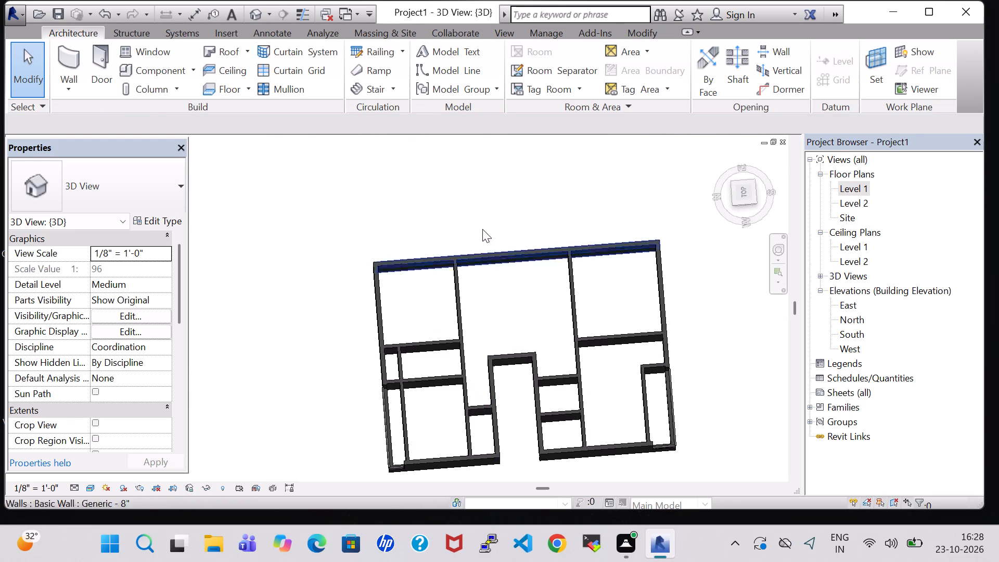
{"action": "middle_click_drag", "start_coordinate": [482, 223], "coordinate": [400, 217]}
{"action": "middle_click_drag", "start_coordinate": [407, 284], "coordinate": [364, 110]}
{"action": "middle_click_drag", "start_coordinate": [641, 408], "coordinate": [606, 404]}
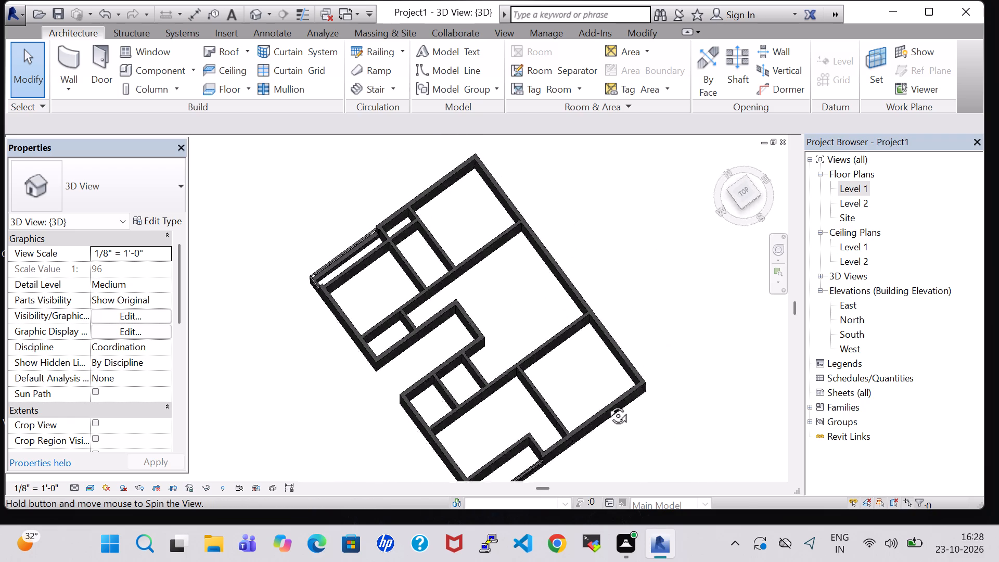
{"action": "middle_click_drag", "start_coordinate": [606, 404], "coordinate": [556, 361]}
{"action": "middle_click_drag", "start_coordinate": [559, 385], "coordinate": [583, 305]}
Start a new Generic - 12" floor on the Level 1 plan.
{"action": "double_click", "coordinate": [862, 190]}
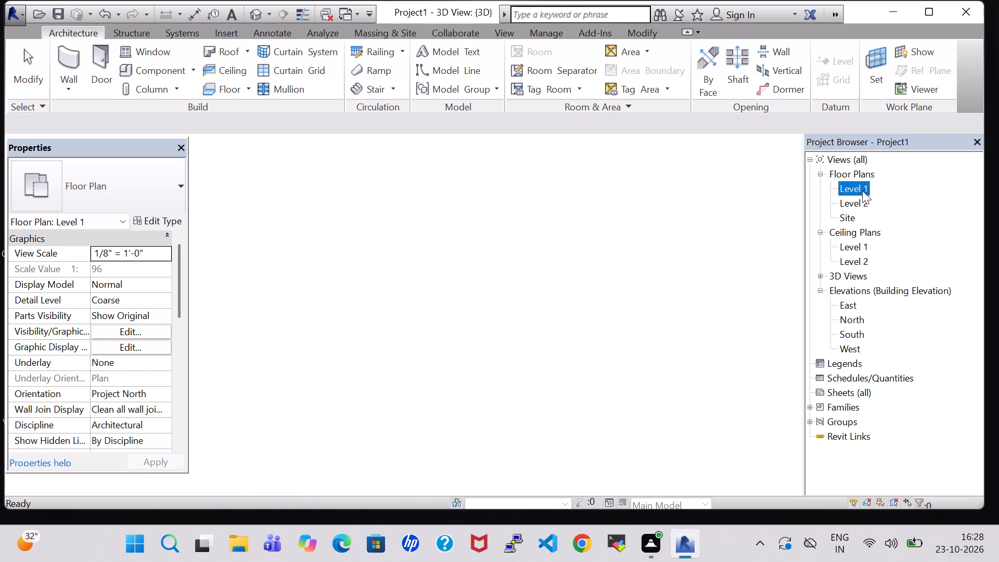
{"action": "scroll", "coordinate": [614, 312], "scroll_direction": "down", "scroll_amount": 7}
{"action": "middle_click_drag", "start_coordinate": [614, 312], "coordinate": [499, 296]}
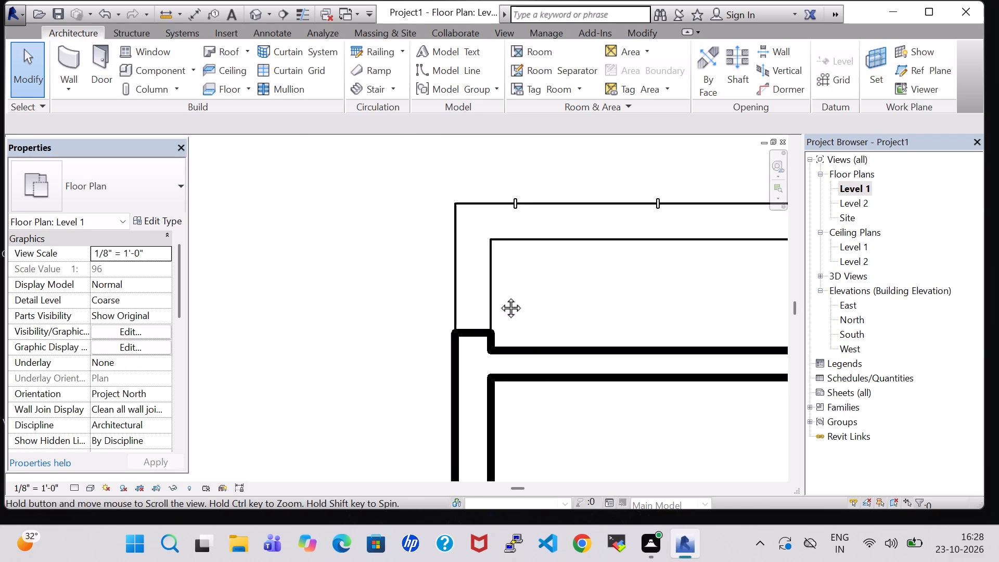
{"action": "middle_click_drag", "start_coordinate": [499, 296], "coordinate": [383, 270]}
{"action": "scroll", "coordinate": [383, 270], "scroll_direction": "down", "scroll_amount": 13}
{"action": "middle_click_drag", "start_coordinate": [561, 340], "coordinate": [519, 306]}
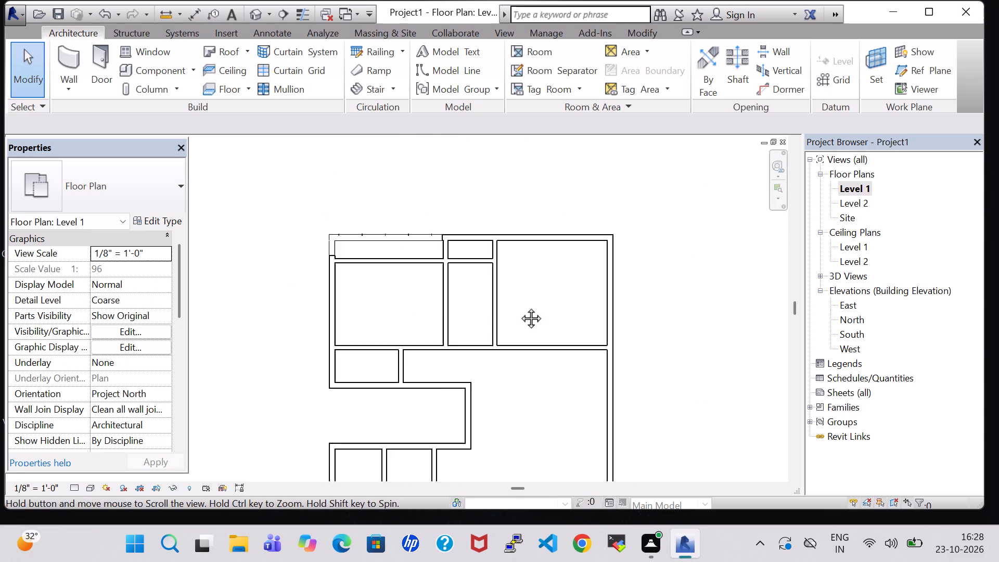
{"action": "middle_click_drag", "start_coordinate": [519, 306], "coordinate": [501, 242]}
{"action": "scroll", "coordinate": [501, 242], "scroll_direction": "down", "scroll_amount": 1}
{"action": "middle_click_drag", "start_coordinate": [629, 293], "coordinate": [625, 272]}
{"action": "middle_click", "coordinate": [625, 272]}
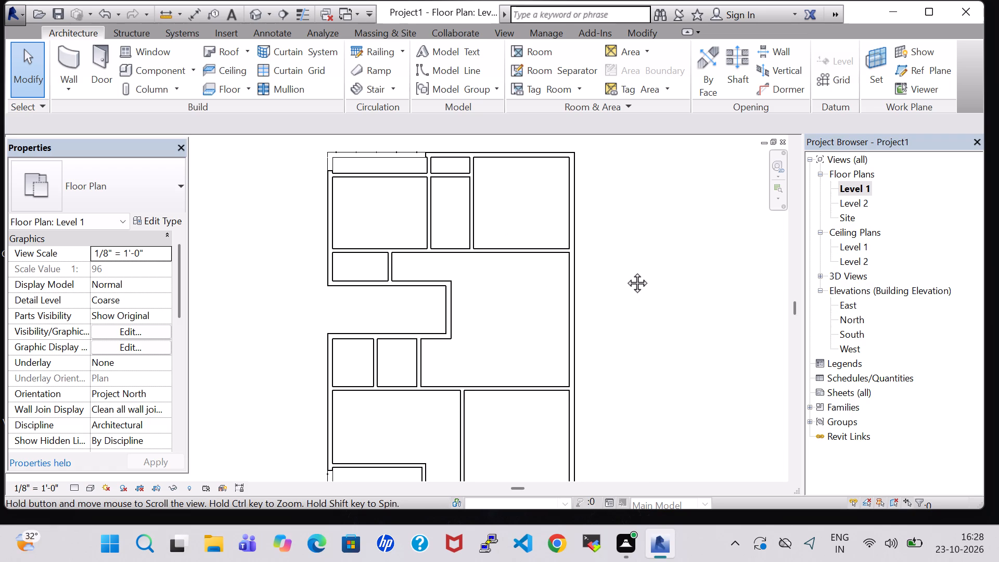
{"action": "scroll", "coordinate": [623, 269], "scroll_direction": "down", "scroll_amount": 1}
{"action": "middle_click_drag", "start_coordinate": [623, 269], "coordinate": [618, 266]}
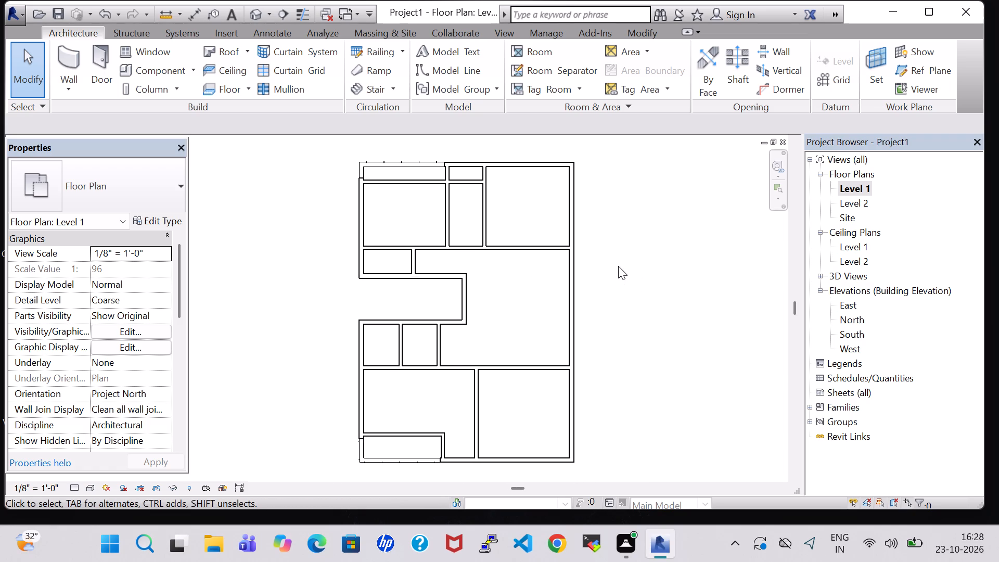
{"action": "left_click", "coordinate": [225, 90]}
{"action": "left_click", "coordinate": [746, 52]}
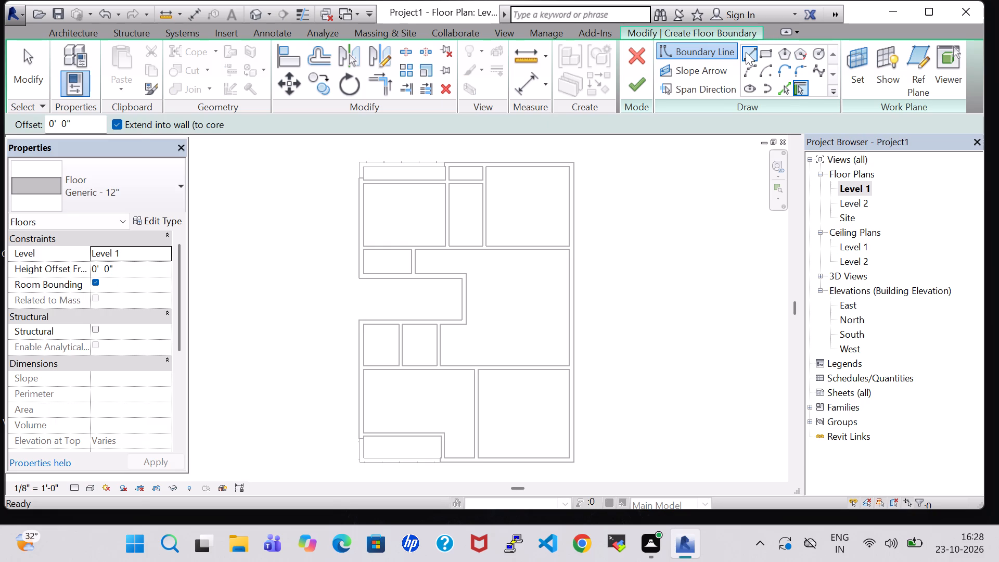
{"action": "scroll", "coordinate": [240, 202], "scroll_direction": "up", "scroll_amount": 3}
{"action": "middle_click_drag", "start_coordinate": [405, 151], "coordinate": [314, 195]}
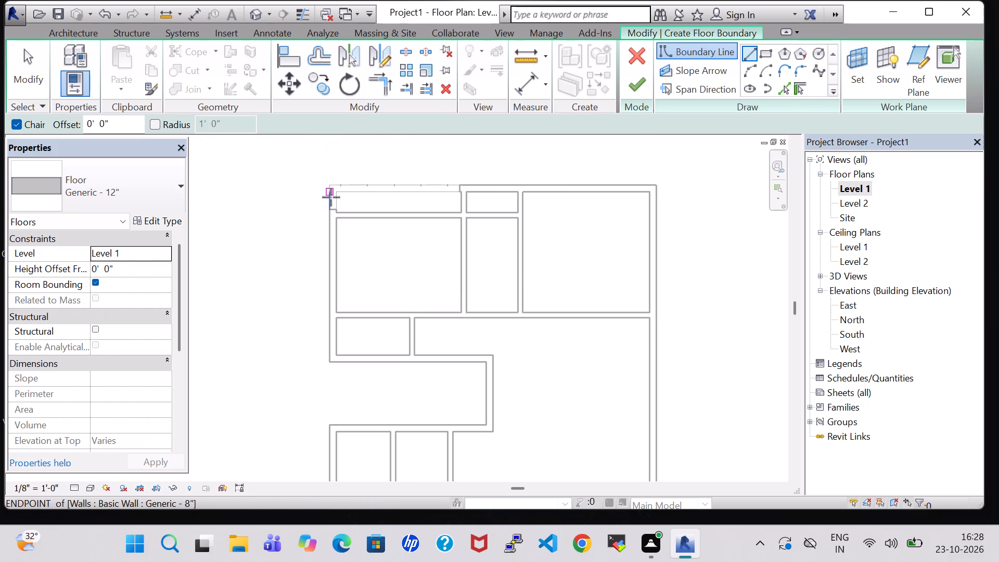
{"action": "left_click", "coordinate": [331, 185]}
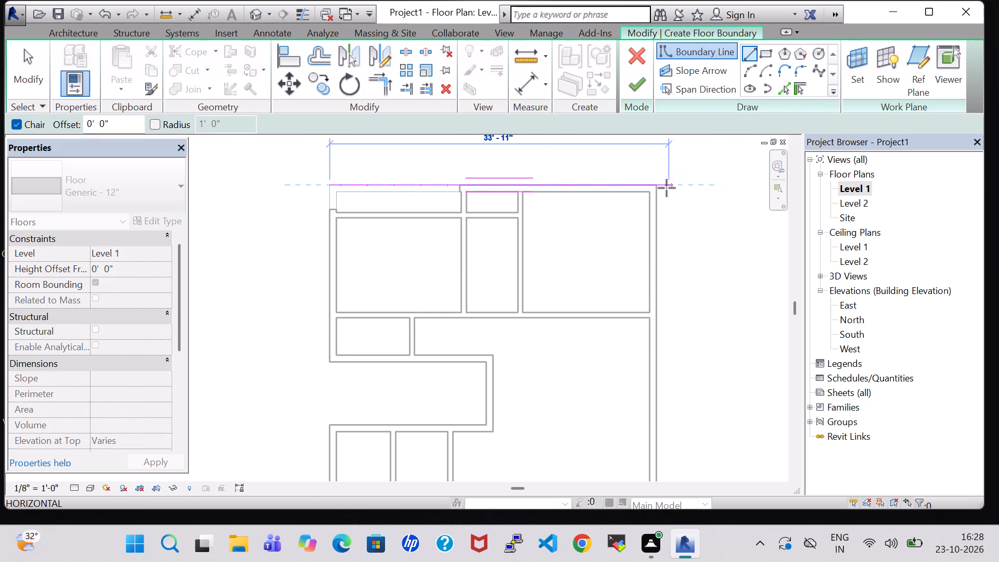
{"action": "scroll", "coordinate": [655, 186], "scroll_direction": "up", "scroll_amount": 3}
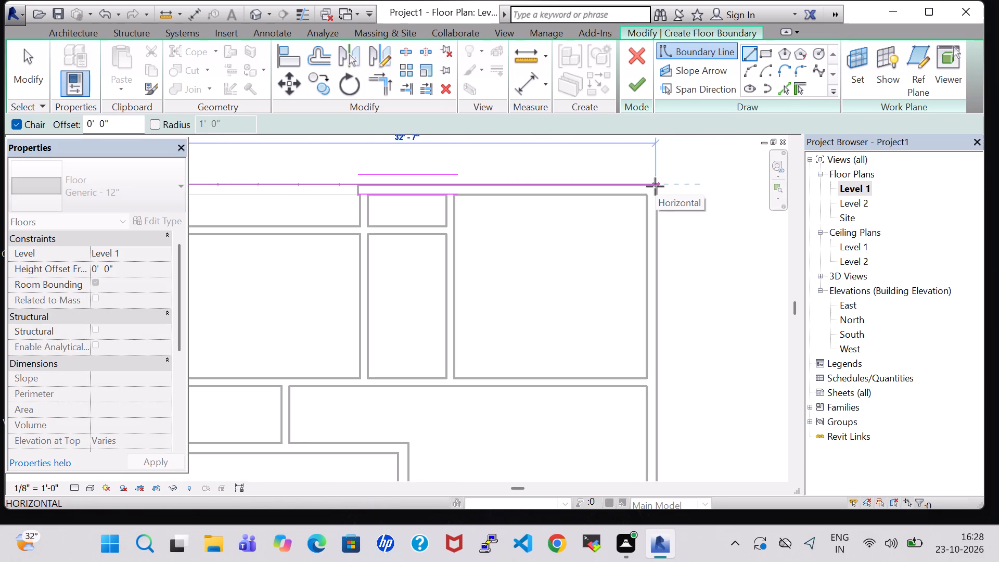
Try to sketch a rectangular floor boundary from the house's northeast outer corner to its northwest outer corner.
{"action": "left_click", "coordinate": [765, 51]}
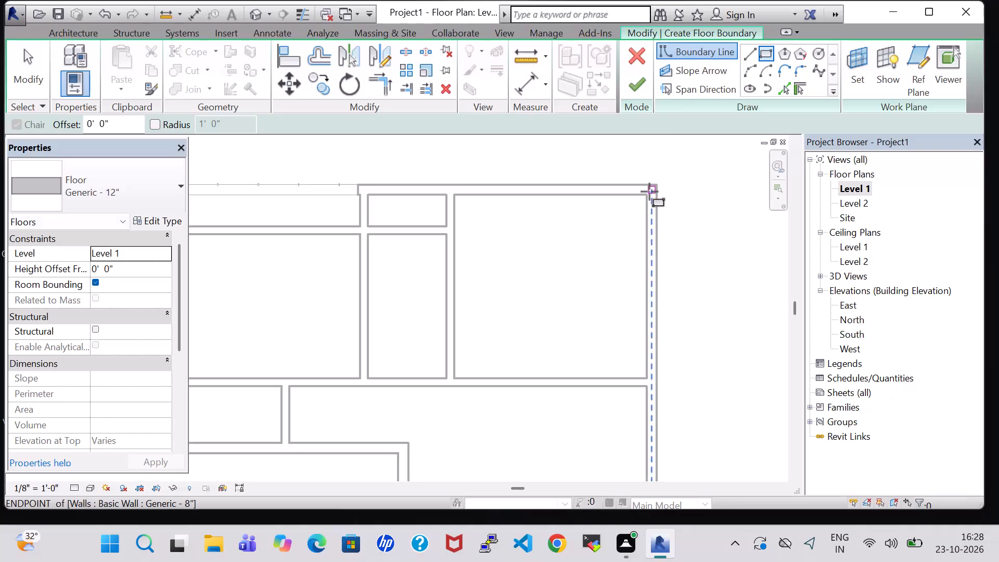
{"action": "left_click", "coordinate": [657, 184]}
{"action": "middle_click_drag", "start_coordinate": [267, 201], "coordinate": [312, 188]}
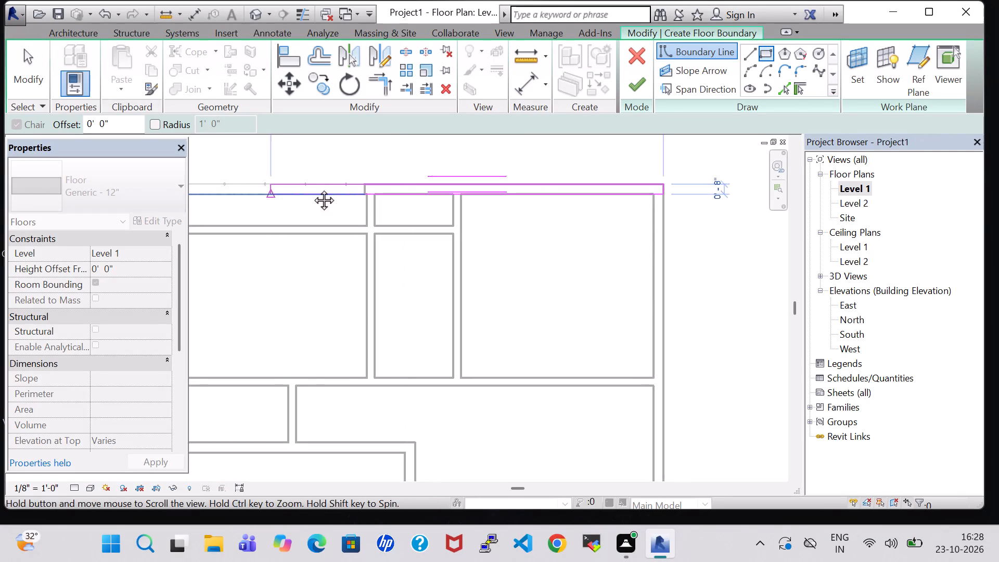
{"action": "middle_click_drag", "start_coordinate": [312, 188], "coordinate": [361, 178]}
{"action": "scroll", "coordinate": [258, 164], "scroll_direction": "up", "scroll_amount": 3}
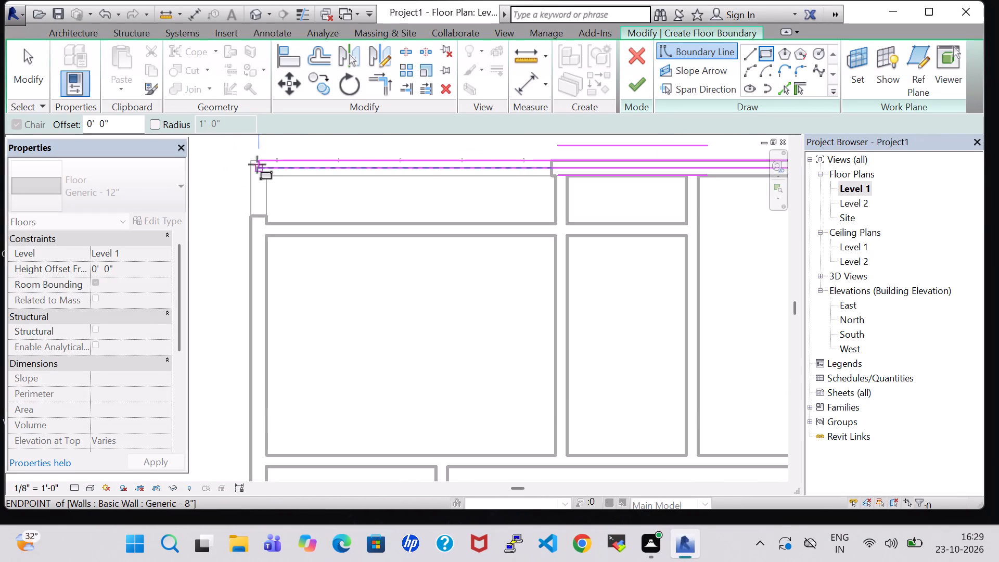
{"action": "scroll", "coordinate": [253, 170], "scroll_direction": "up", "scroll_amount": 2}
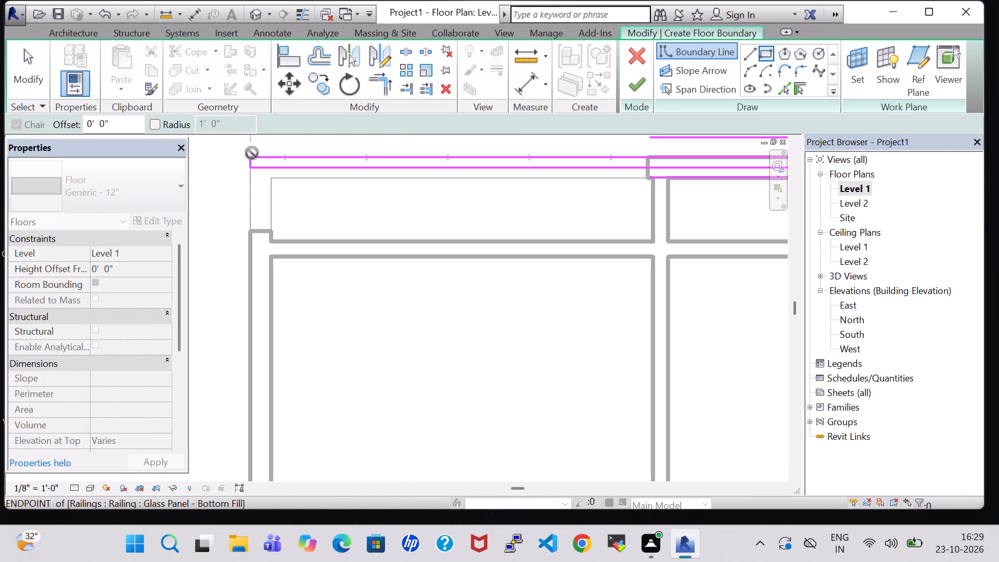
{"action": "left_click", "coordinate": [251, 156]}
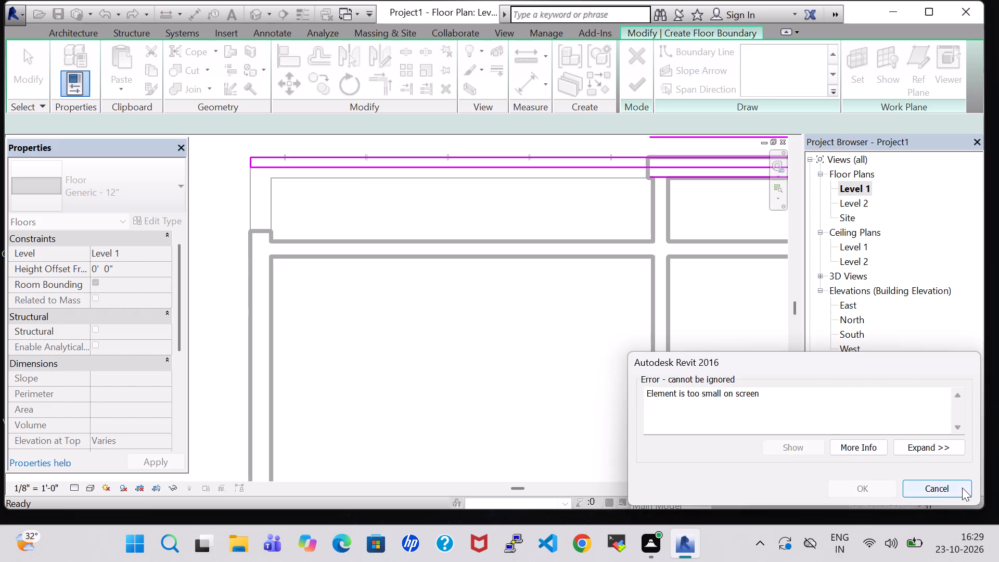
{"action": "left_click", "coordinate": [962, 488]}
Sketch a rectangular floor boundary from the house's northeast outer corner to its southwest outer corner at the railing end, and finish the floor.
{"action": "left_click", "coordinate": [771, 52]}
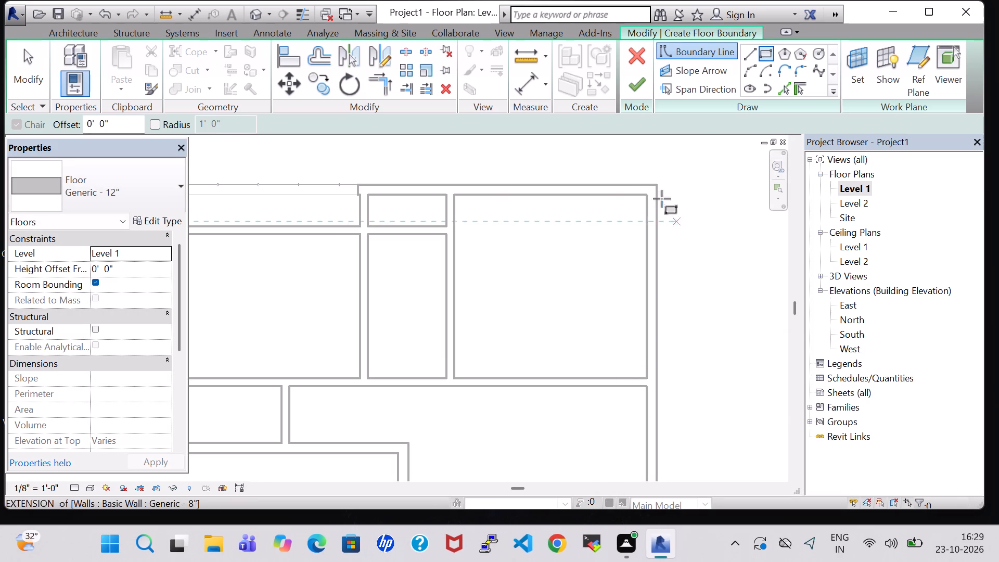
{"action": "left_click", "coordinate": [650, 181]}
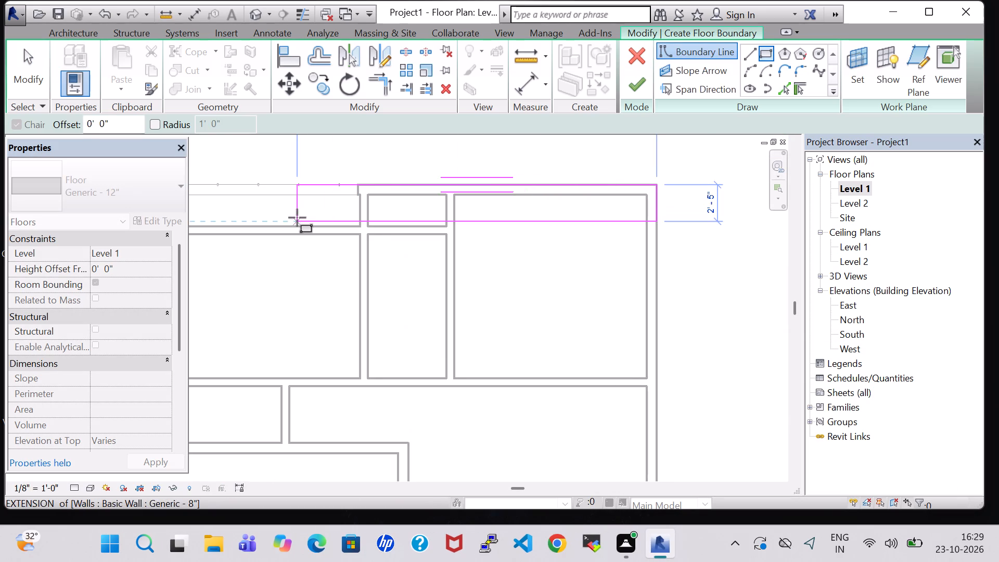
{"action": "scroll", "coordinate": [303, 223], "scroll_direction": "down", "scroll_amount": 2}
{"action": "middle_click_drag", "start_coordinate": [289, 289], "coordinate": [459, 261]}
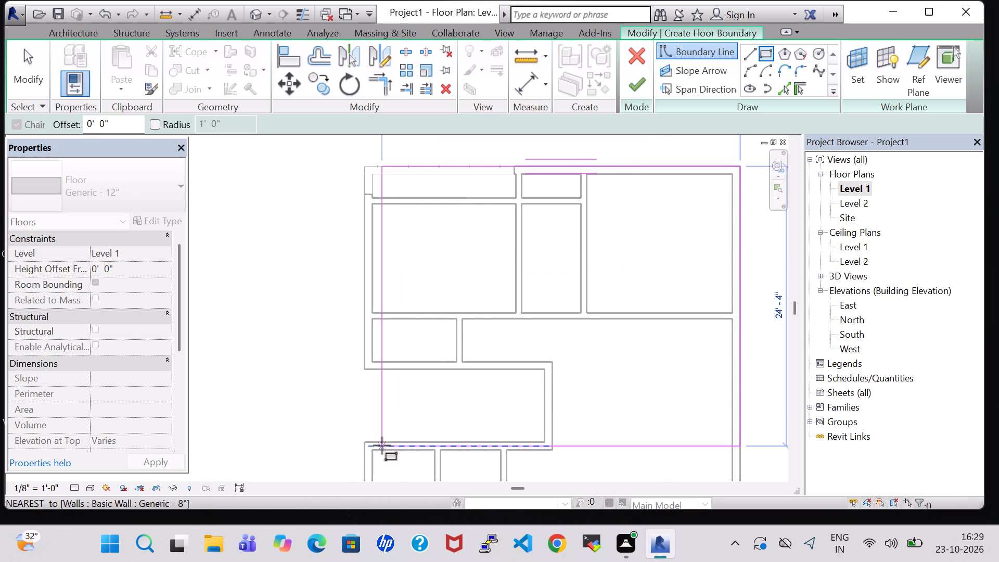
{"action": "middle_click_drag", "start_coordinate": [361, 468], "coordinate": [354, 327]}
{"action": "scroll", "coordinate": [354, 325], "scroll_direction": "down", "scroll_amount": 3}
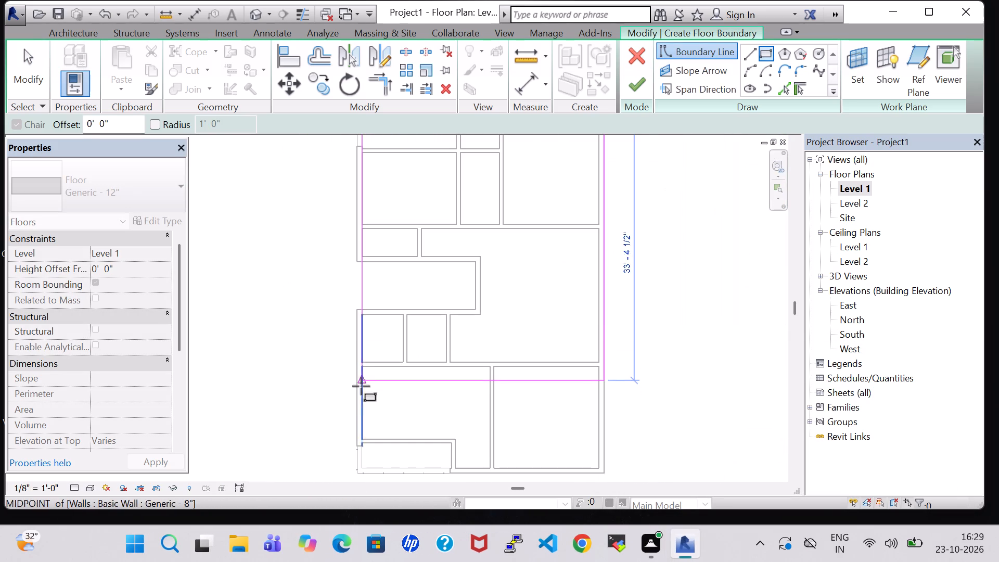
{"action": "middle_click", "coordinate": [350, 469]}
{"action": "middle_click_drag", "start_coordinate": [350, 469], "coordinate": [347, 409]}
{"action": "scroll", "coordinate": [351, 357], "scroll_direction": "up", "scroll_amount": 11}
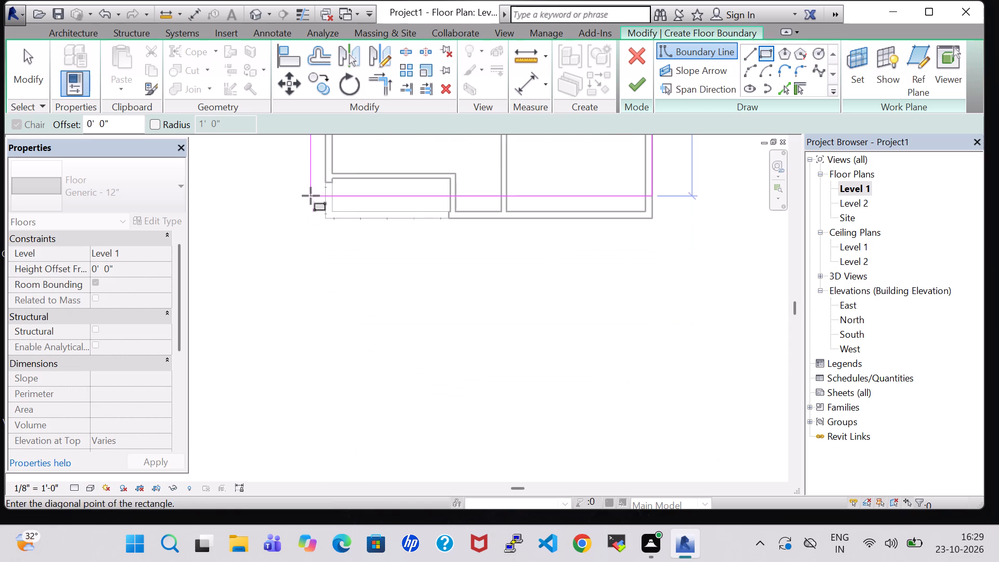
{"action": "scroll", "coordinate": [318, 221], "scroll_direction": "up", "scroll_amount": 4}
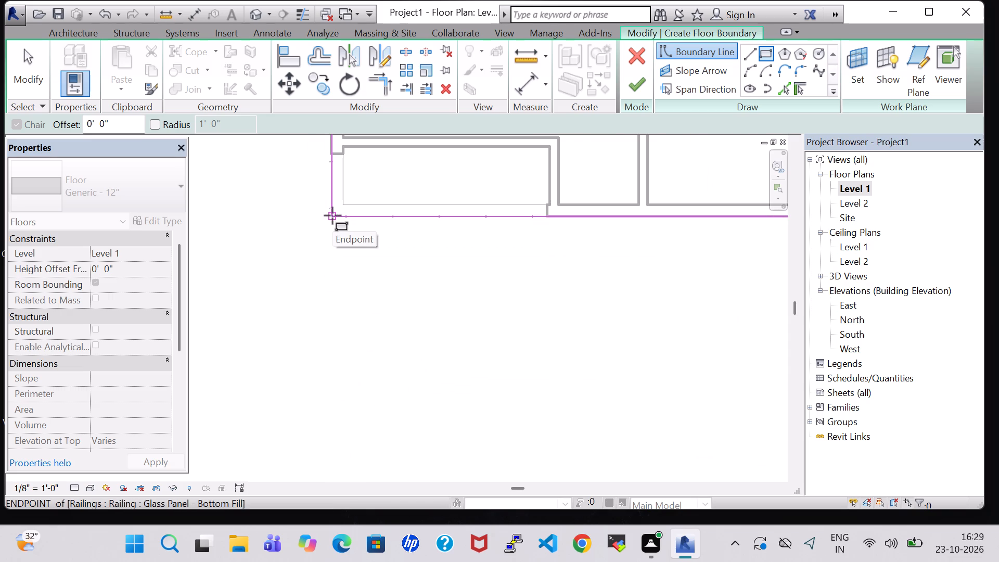
{"action": "left_click", "coordinate": [332, 215]}
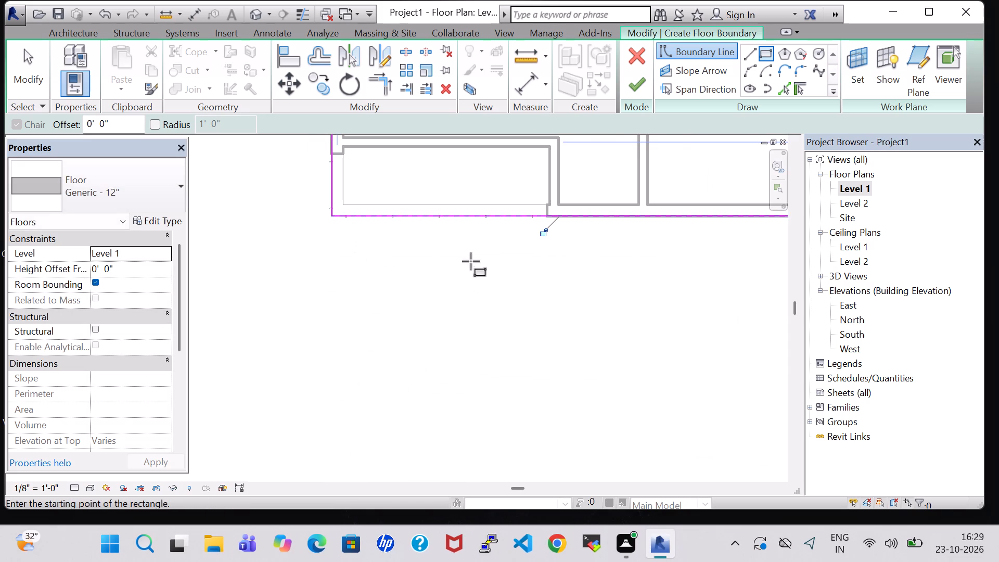
{"action": "left_click", "coordinate": [644, 83]}
Examine the floor slab under the house, including the open recess and corner strips, from several angles in the 3D view.
{"action": "left_click", "coordinate": [251, 15]}
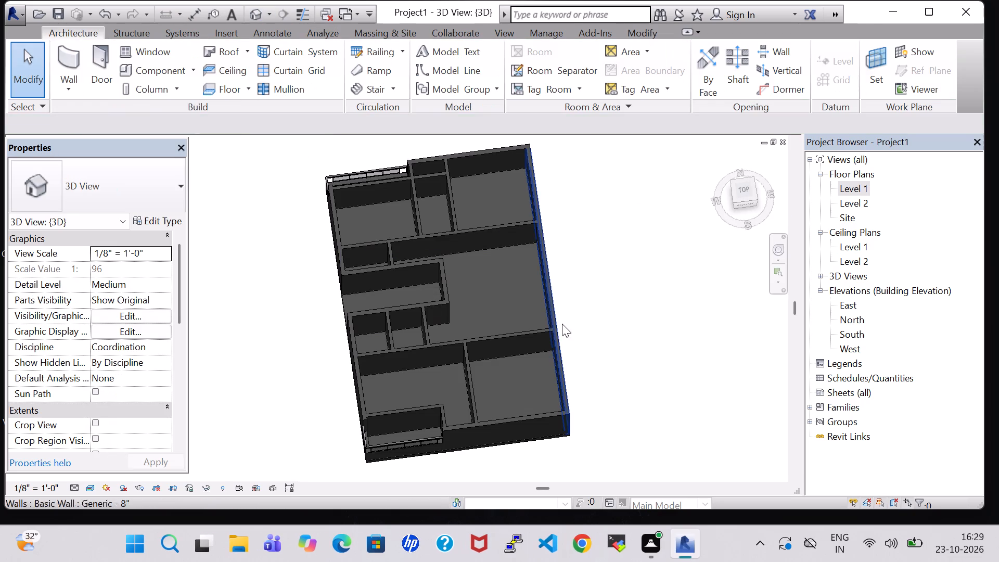
{"action": "middle_click_drag", "start_coordinate": [626, 352], "coordinate": [615, 262], "text": "shift"}
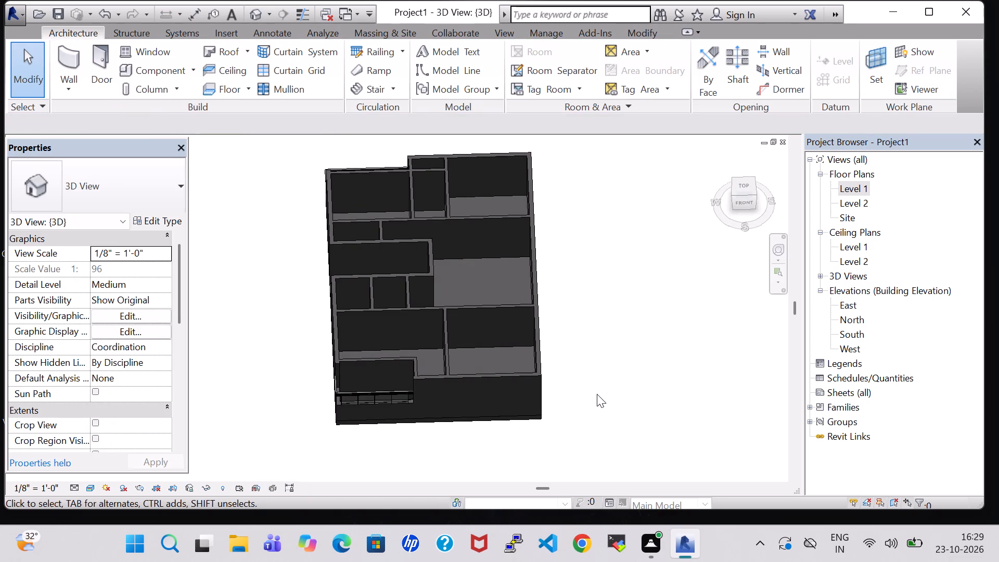
{"action": "middle_click_drag", "start_coordinate": [597, 394], "coordinate": [675, 321], "text": "shift"}
{"action": "middle_click_drag", "start_coordinate": [443, 402], "coordinate": [494, 395]}
{"action": "middle_click_drag", "start_coordinate": [538, 323], "coordinate": [395, 391]}
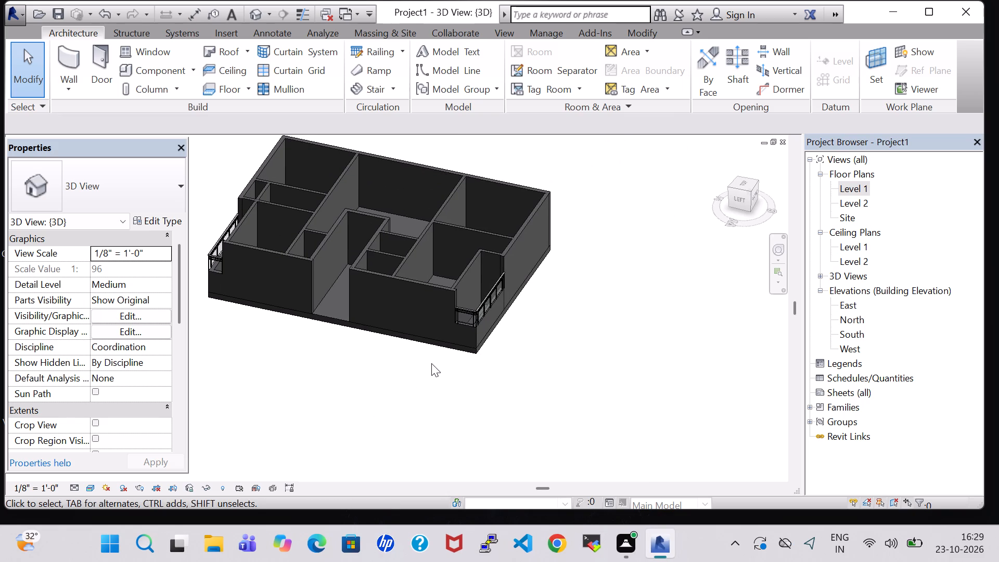
{"action": "middle_click_drag", "start_coordinate": [372, 387], "coordinate": [413, 362], "text": "shift"}
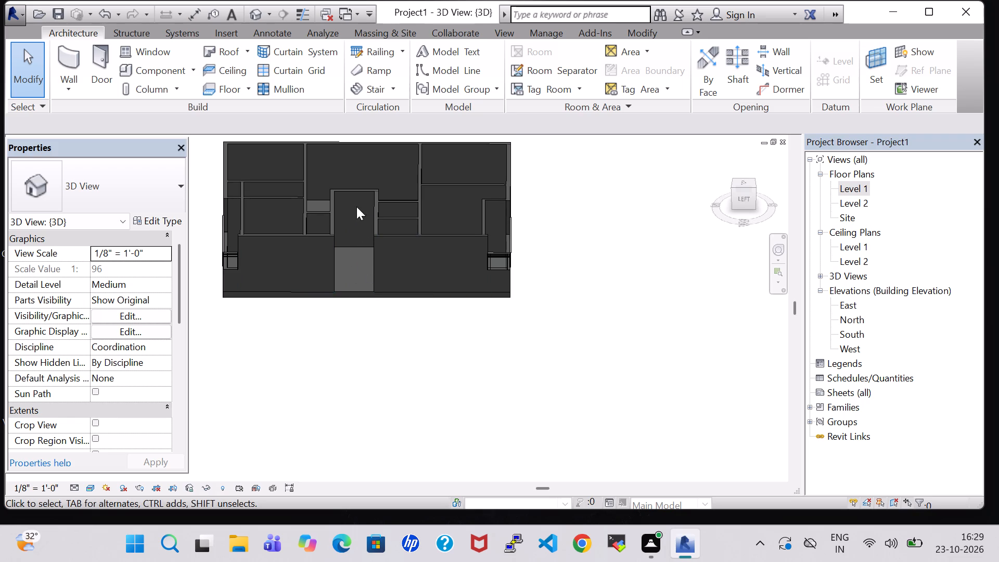
{"action": "middle_click_drag", "start_coordinate": [561, 224], "coordinate": [580, 270]}
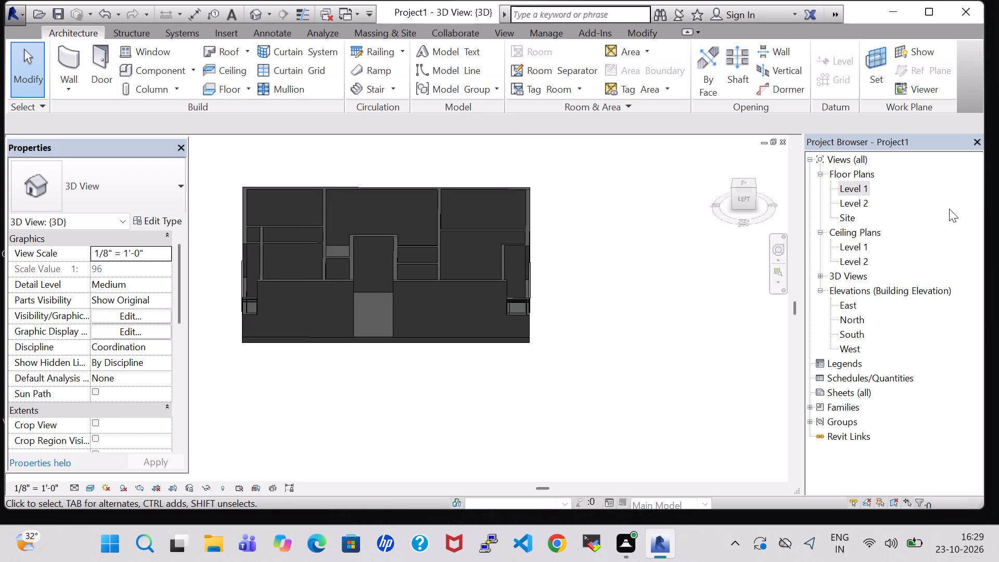
Return to the Level 1 floor plan and examine the room layout and the western recess's east wall.
{"action": "double_click", "coordinate": [855, 188]}
{"action": "scroll", "coordinate": [606, 271], "scroll_direction": "down", "scroll_amount": 3}
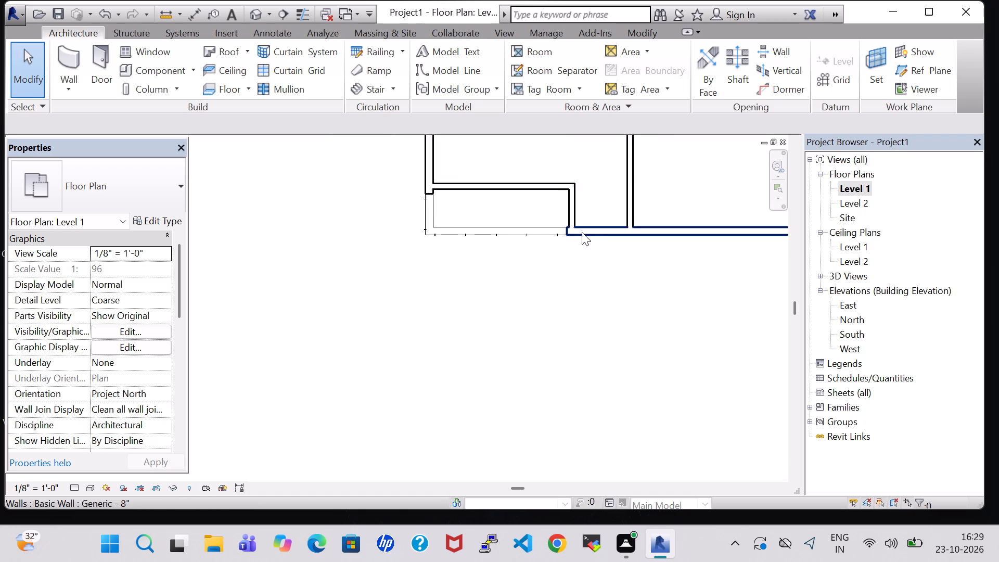
{"action": "scroll", "coordinate": [582, 232], "scroll_direction": "down", "scroll_amount": 1}
{"action": "middle_click_drag", "start_coordinate": [501, 314], "coordinate": [421, 383]}
{"action": "scroll", "coordinate": [432, 364], "scroll_direction": "down", "scroll_amount": 4}
{"action": "middle_click_drag", "start_coordinate": [609, 194], "coordinate": [594, 293]}
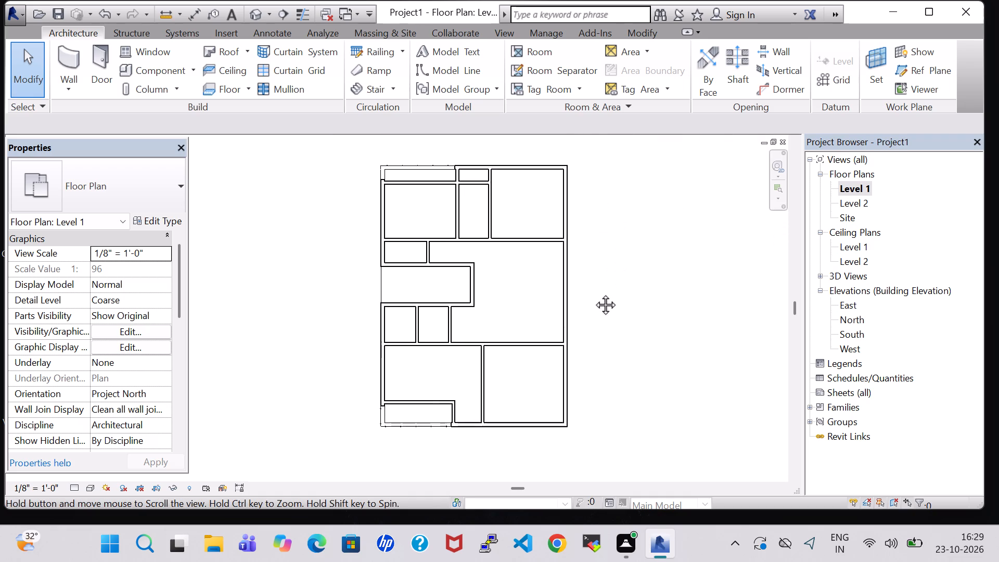
{"action": "middle_click_drag", "start_coordinate": [594, 293], "coordinate": [593, 294]}
{"action": "middle_click", "coordinate": [592, 294]}
{"action": "middle_click_drag", "start_coordinate": [592, 293], "coordinate": [575, 288]}
{"action": "scroll", "coordinate": [577, 289], "scroll_direction": "down", "scroll_amount": 1}
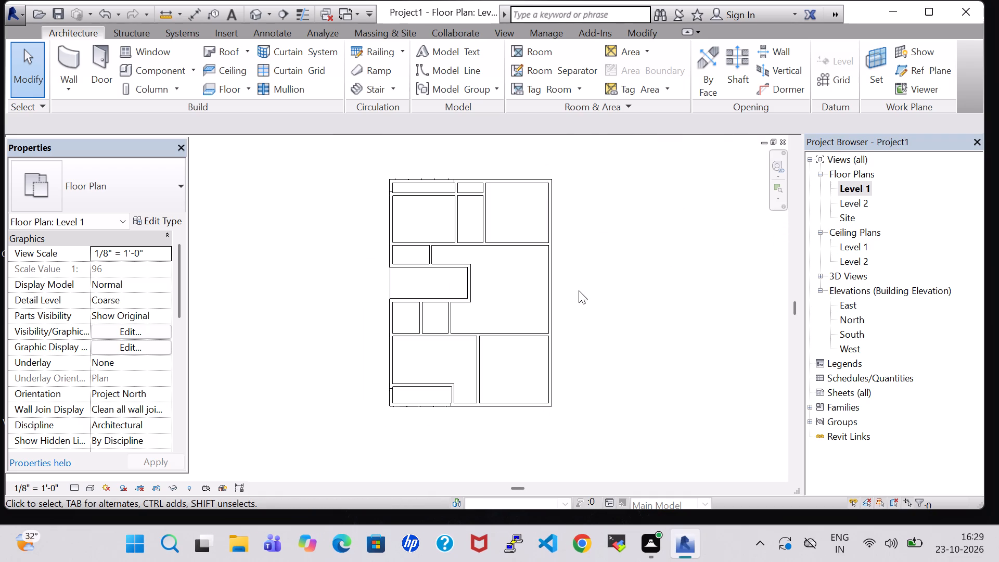
{"action": "scroll", "coordinate": [579, 290], "scroll_direction": "up", "scroll_amount": 1}
{"action": "middle_click_drag", "start_coordinate": [579, 290], "coordinate": [588, 290]}
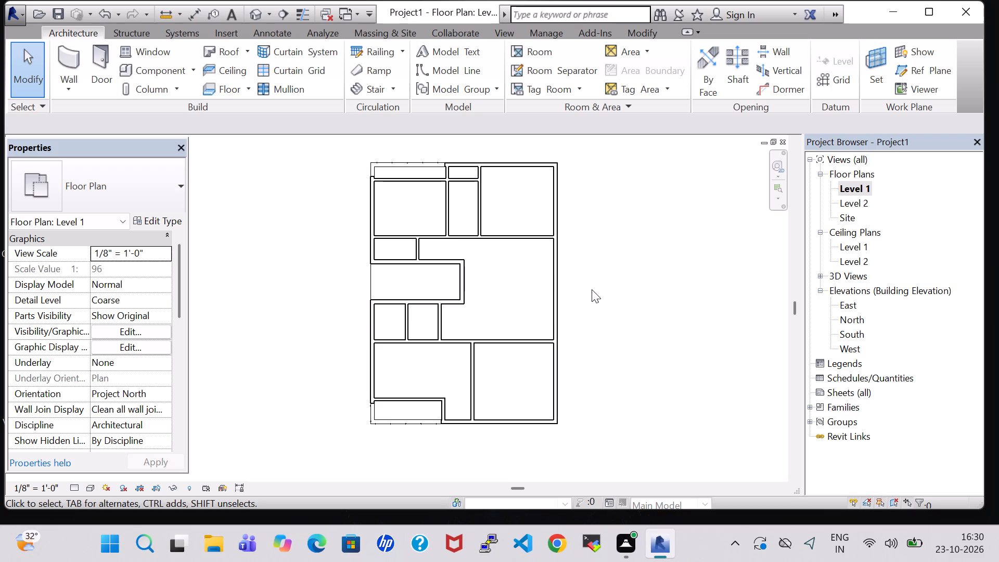
{"action": "left_click", "coordinate": [463, 284]}
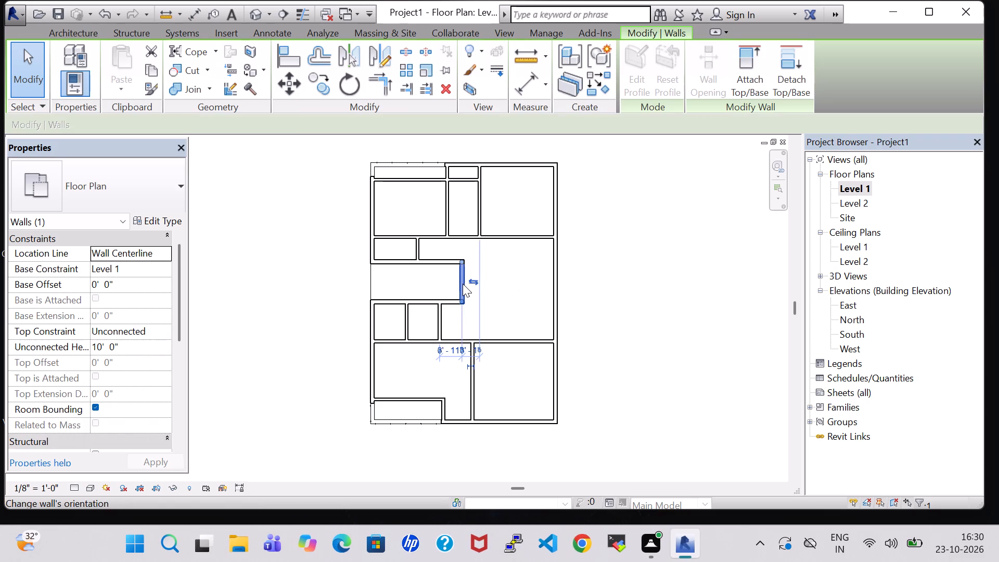
{"action": "left_click", "coordinate": [611, 312]}
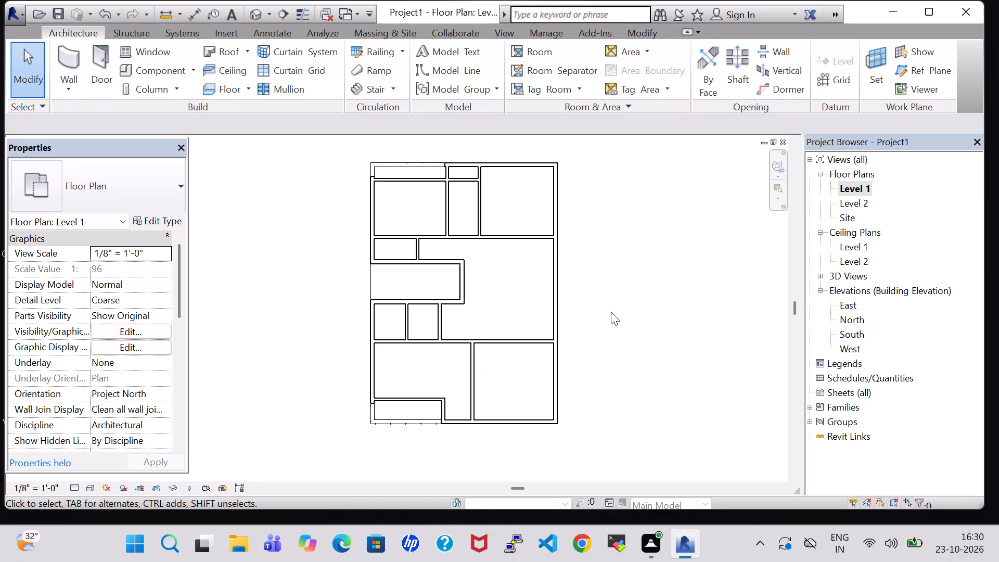
Place a Single-Flush 32" x 84" door in the east wall of the eastern small room south of the recess, about 2'-0" from its south wall, hinged south and swinging inward.
{"action": "left_click", "coordinate": [99, 71]}
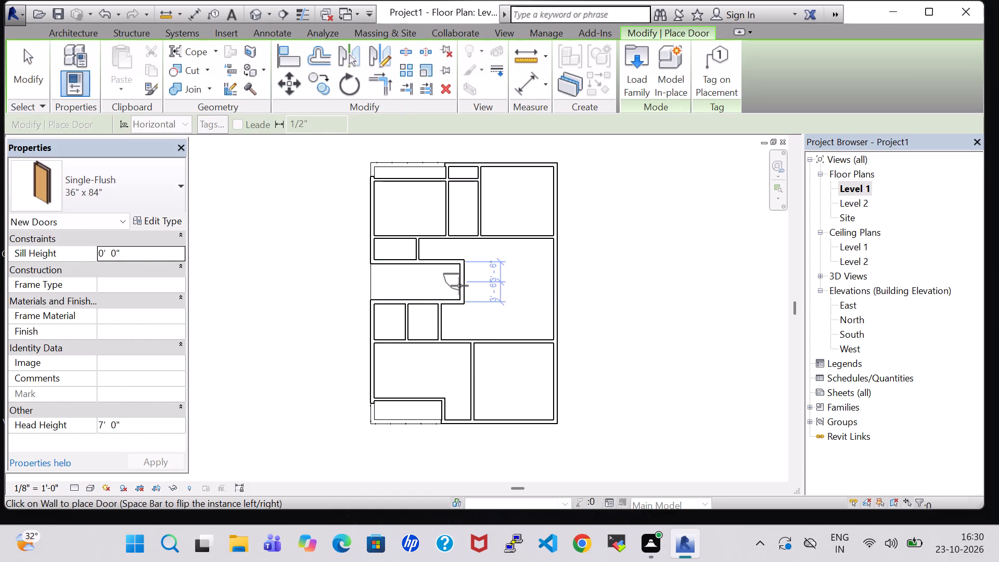
{"action": "scroll", "coordinate": [459, 286], "scroll_direction": "up", "scroll_amount": 4}
{"action": "left_click", "coordinate": [127, 200]}
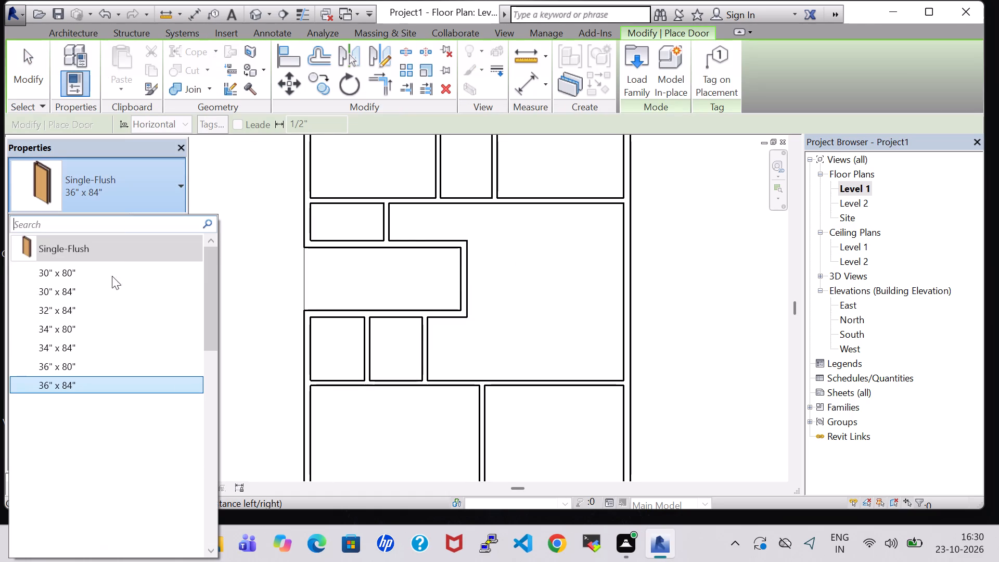
{"action": "left_click", "coordinate": [78, 306]}
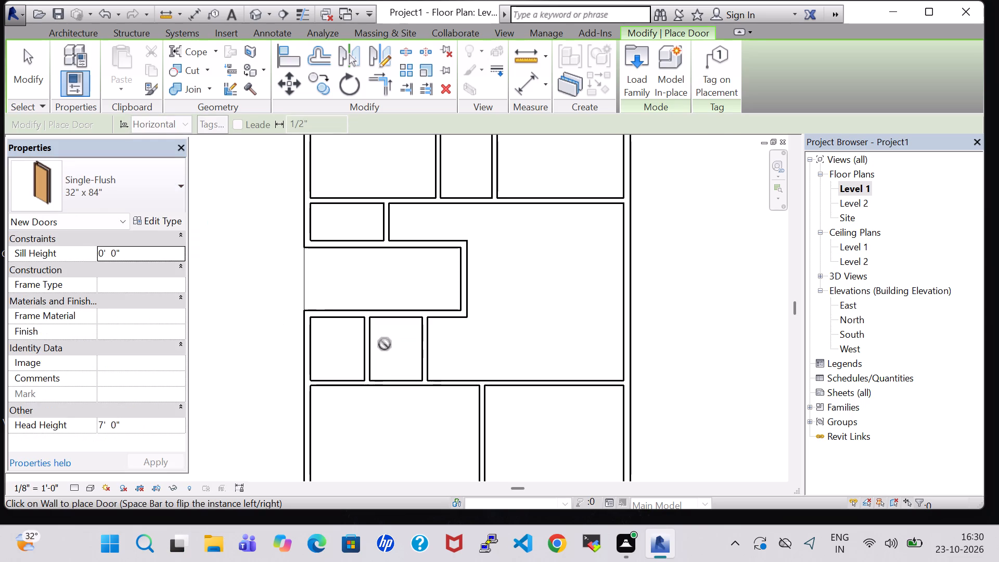
{"action": "key", "text": "space"}
{"action": "left_click", "coordinate": [421, 363]}
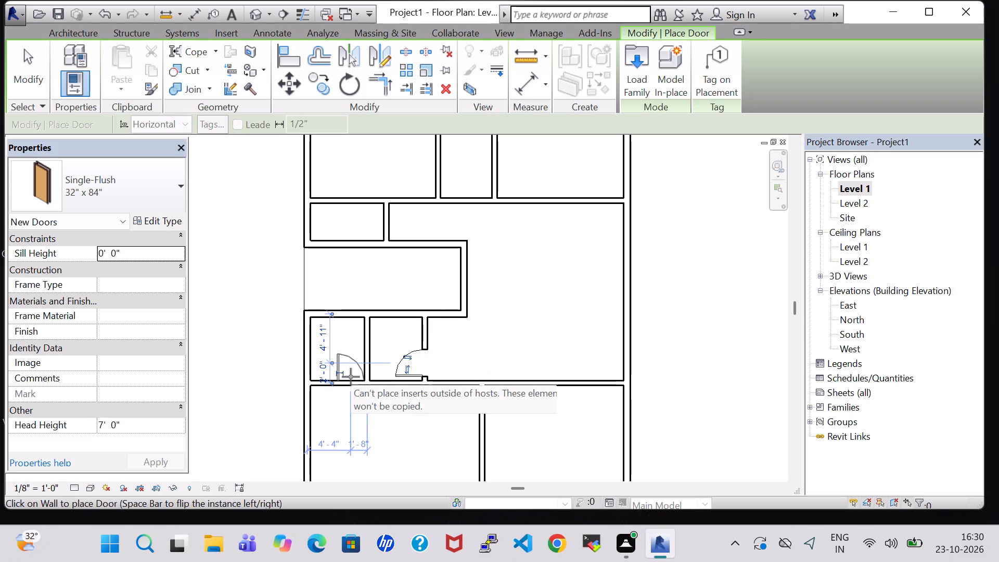
Place a 32" x 84" door in the south wall of the adjoining western small room, about 2'-0" from its east wall, hinged east and swinging inward.
{"action": "key", "text": "space"}
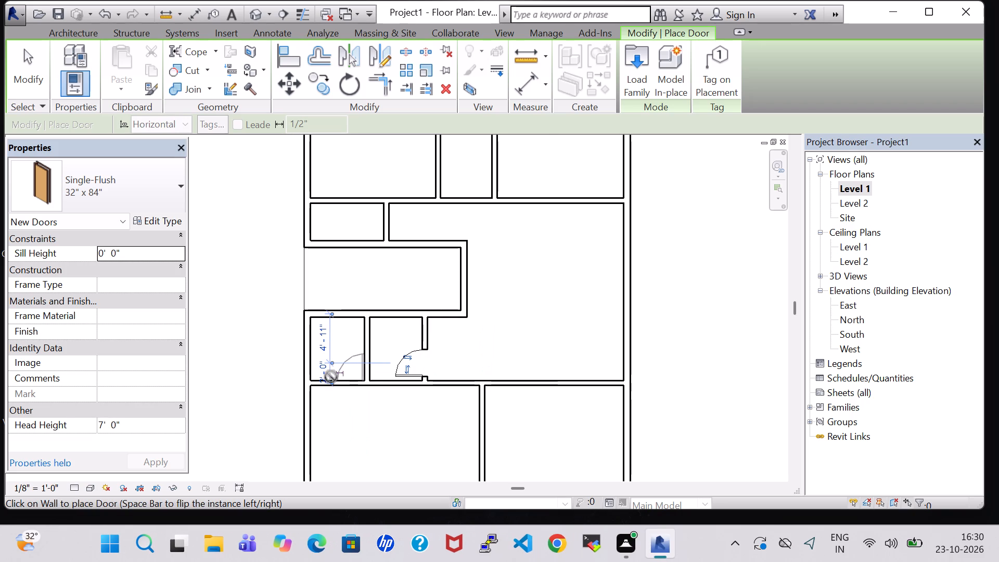
{"action": "key", "text": "Escape"}
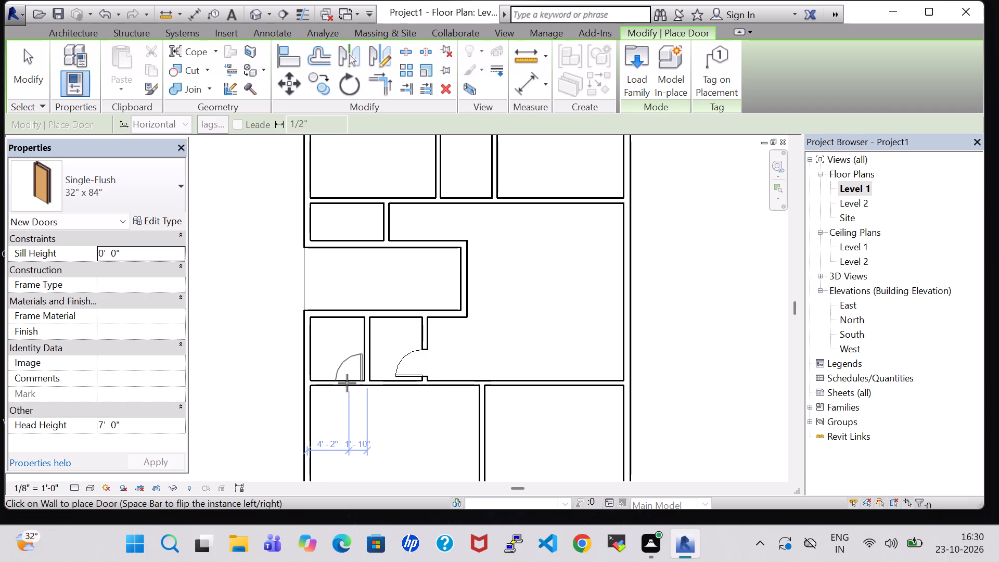
{"action": "left_click", "coordinate": [347, 383]}
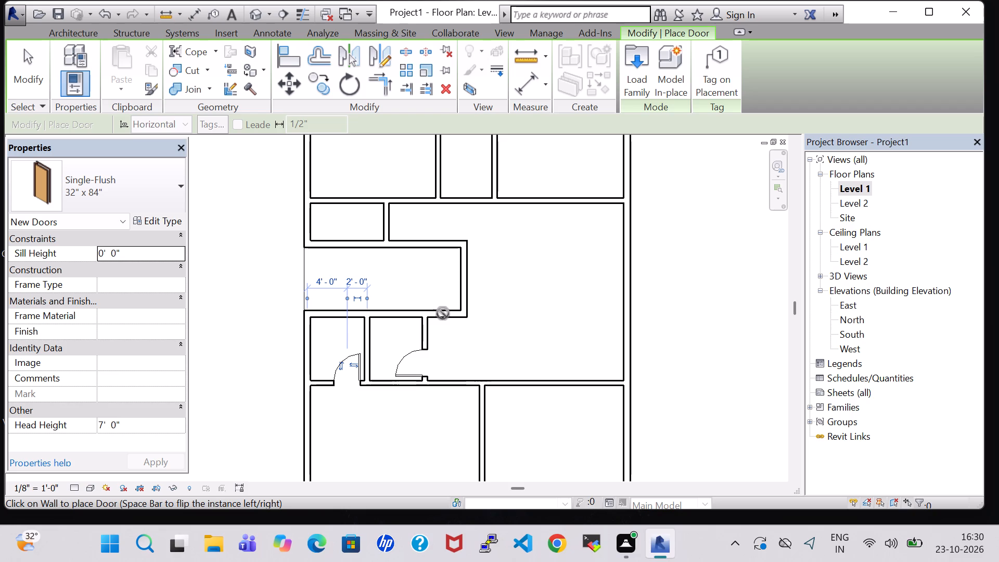
Place a 32" x 84" door in the north wall of the small room north of the recess, about 1'-10" from its east wall, swinging inward.
{"action": "key", "text": "space"}
{"action": "left_click", "coordinate": [368, 205]}
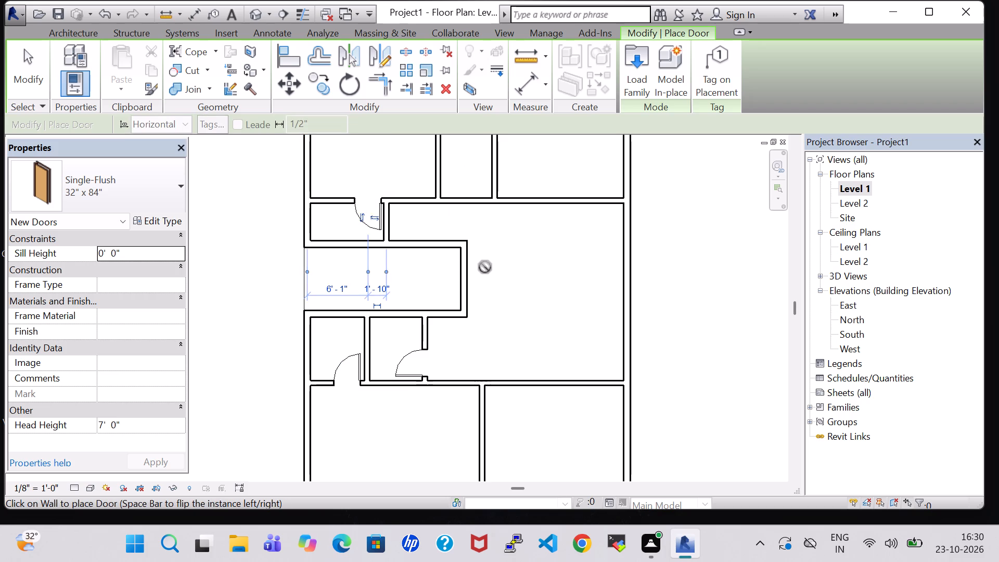
{"action": "scroll", "coordinate": [485, 267], "scroll_direction": "down", "scroll_amount": 2}
{"action": "key", "text": "Escape"}
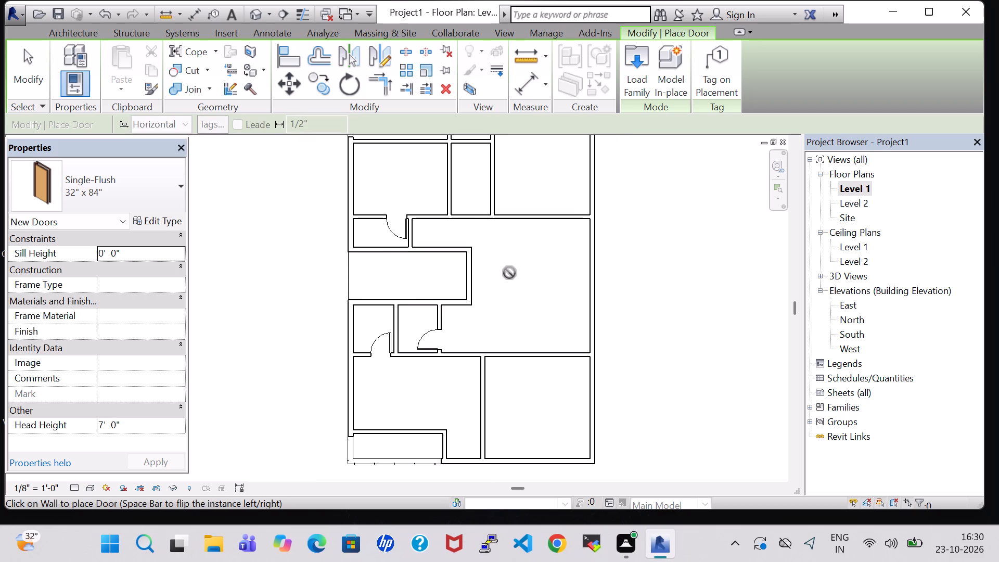
{"action": "middle_click_drag", "start_coordinate": [509, 273], "coordinate": [422, 405]}
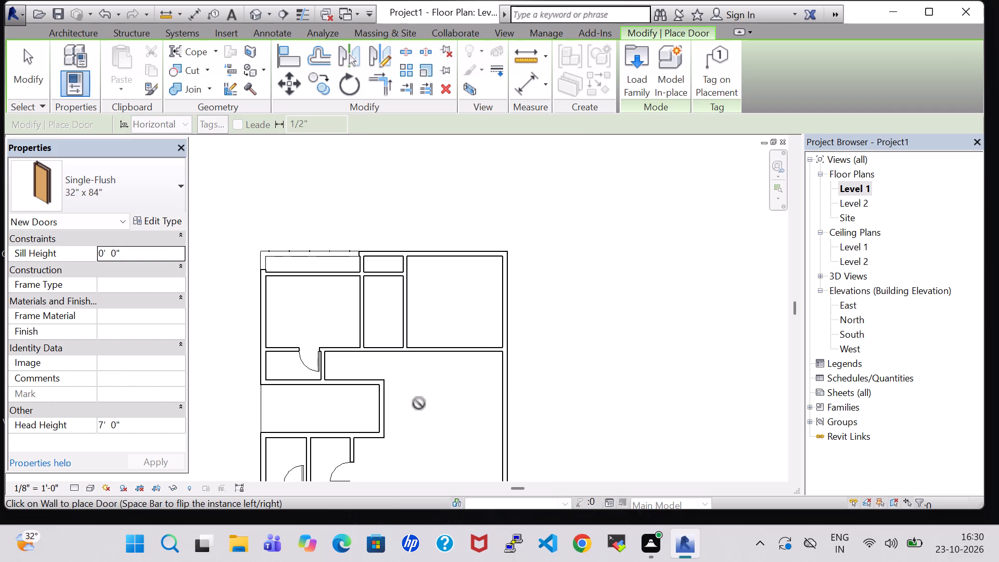
{"action": "key", "text": "Escape"}
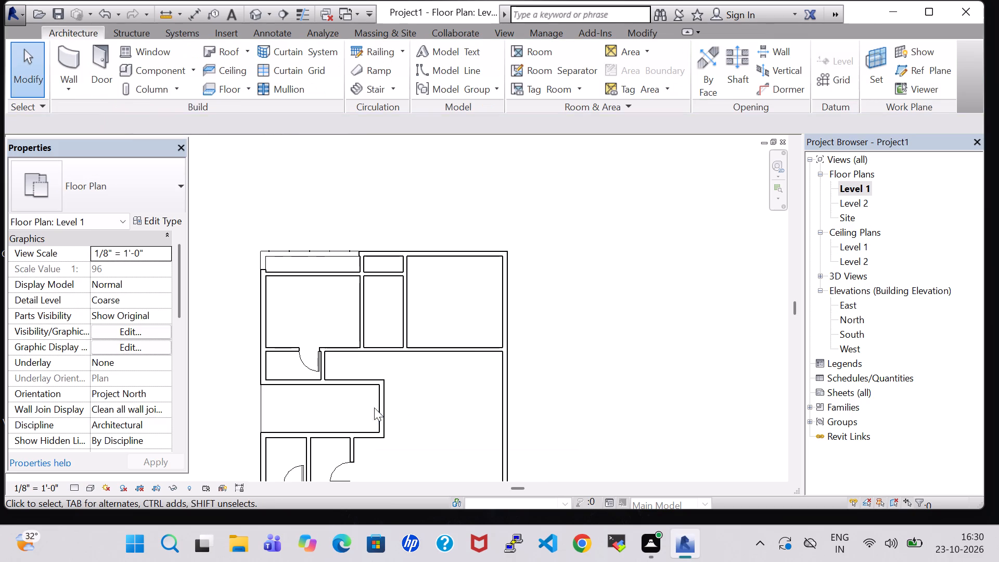
Check the properties of the wall closing the recess's east end.
{"action": "left_click", "coordinate": [384, 411]}
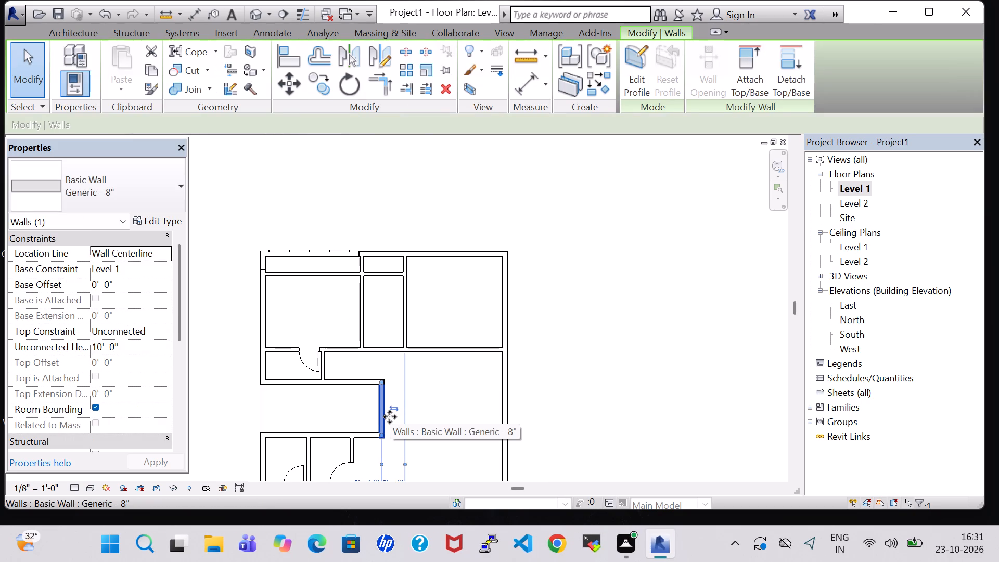
{"action": "scroll", "coordinate": [372, 398], "scroll_direction": "down", "scroll_amount": 1}
{"action": "middle_click_drag", "start_coordinate": [450, 403], "coordinate": [450, 386]}
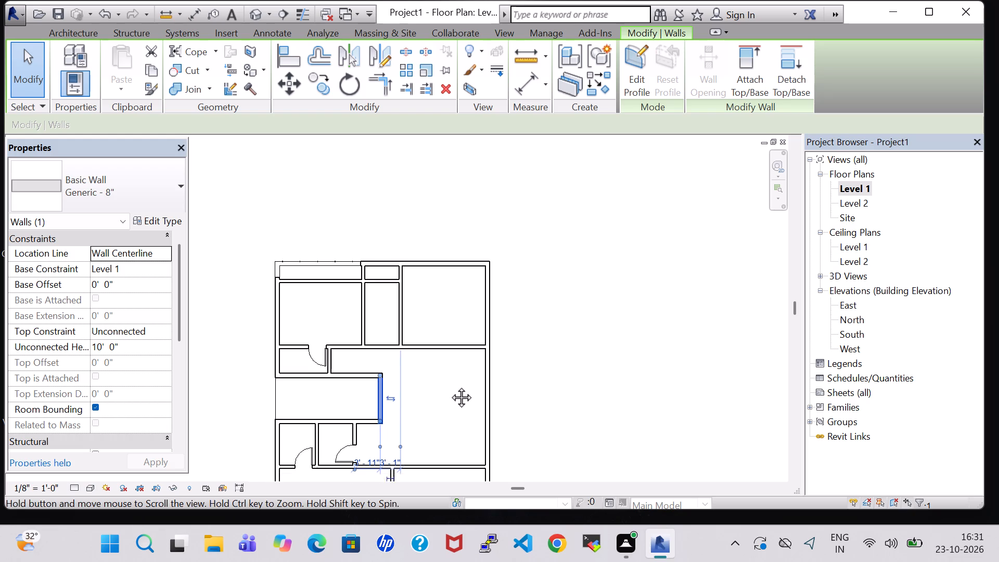
{"action": "middle_click_drag", "start_coordinate": [450, 386], "coordinate": [451, 350]}
{"action": "middle_click_drag", "start_coordinate": [451, 348], "coordinate": [452, 322]}
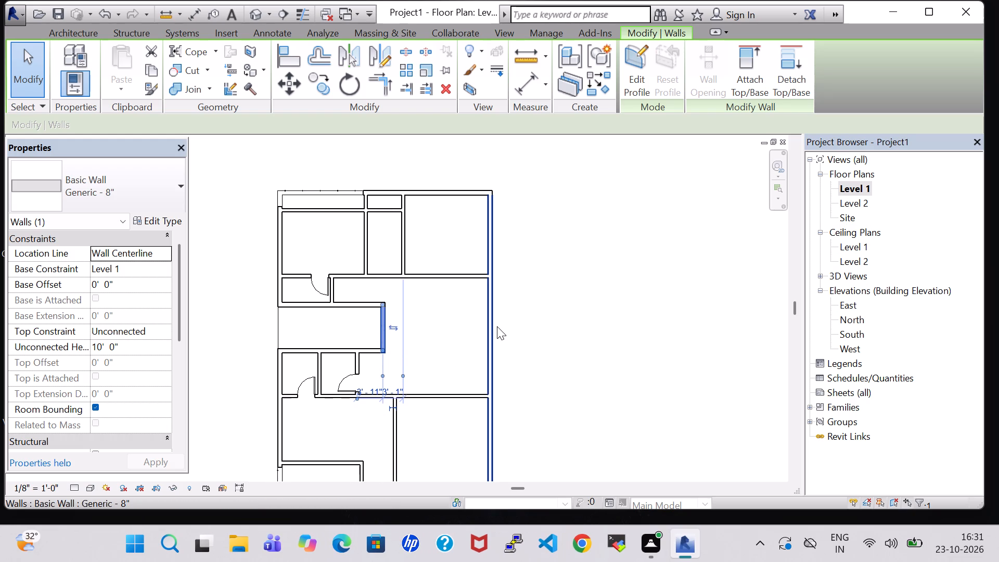
{"action": "left_click", "coordinate": [586, 318]}
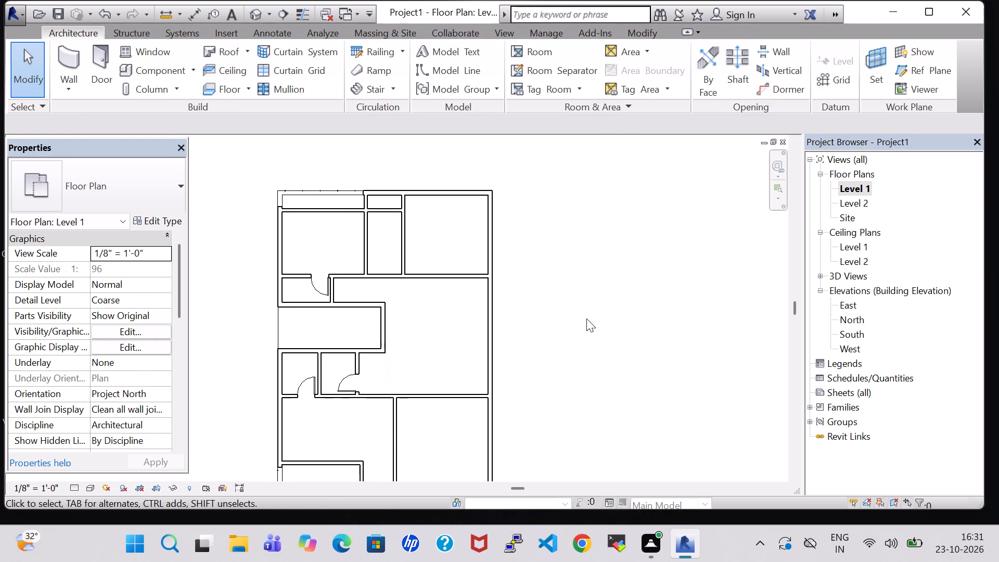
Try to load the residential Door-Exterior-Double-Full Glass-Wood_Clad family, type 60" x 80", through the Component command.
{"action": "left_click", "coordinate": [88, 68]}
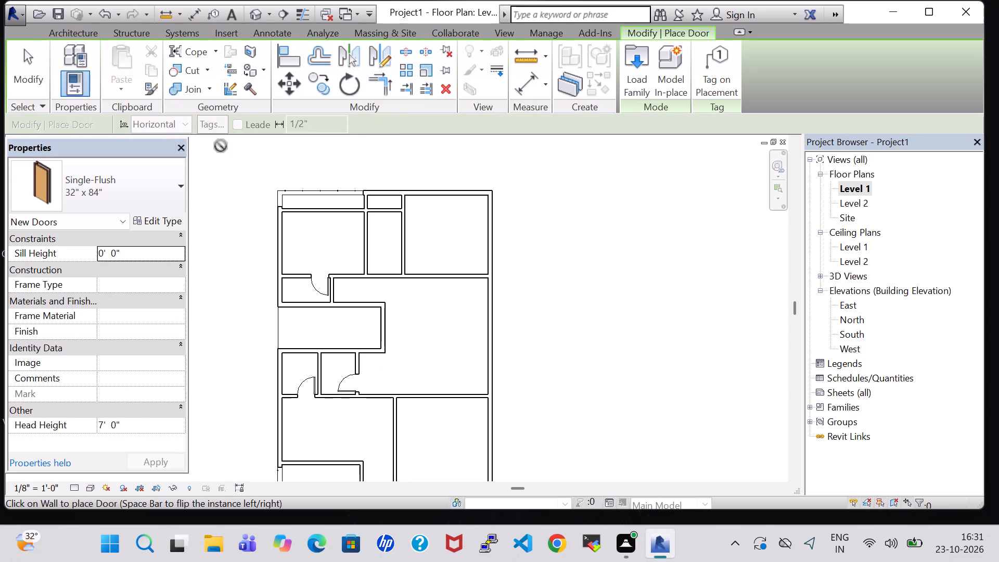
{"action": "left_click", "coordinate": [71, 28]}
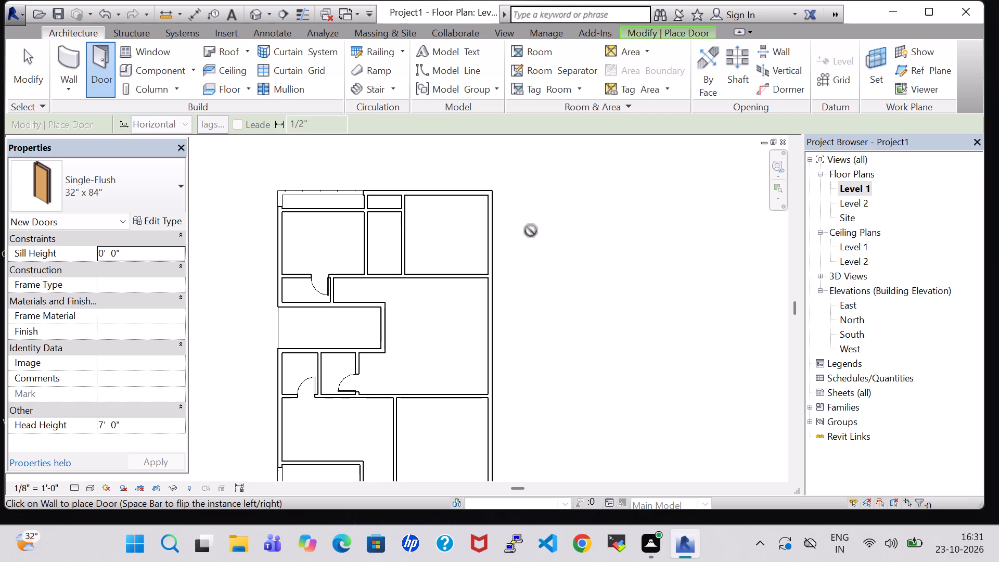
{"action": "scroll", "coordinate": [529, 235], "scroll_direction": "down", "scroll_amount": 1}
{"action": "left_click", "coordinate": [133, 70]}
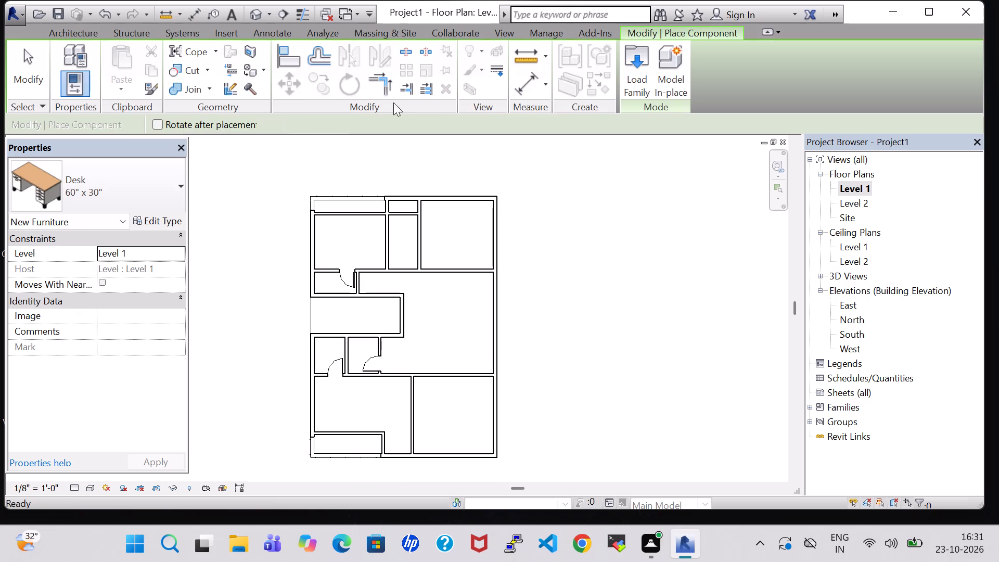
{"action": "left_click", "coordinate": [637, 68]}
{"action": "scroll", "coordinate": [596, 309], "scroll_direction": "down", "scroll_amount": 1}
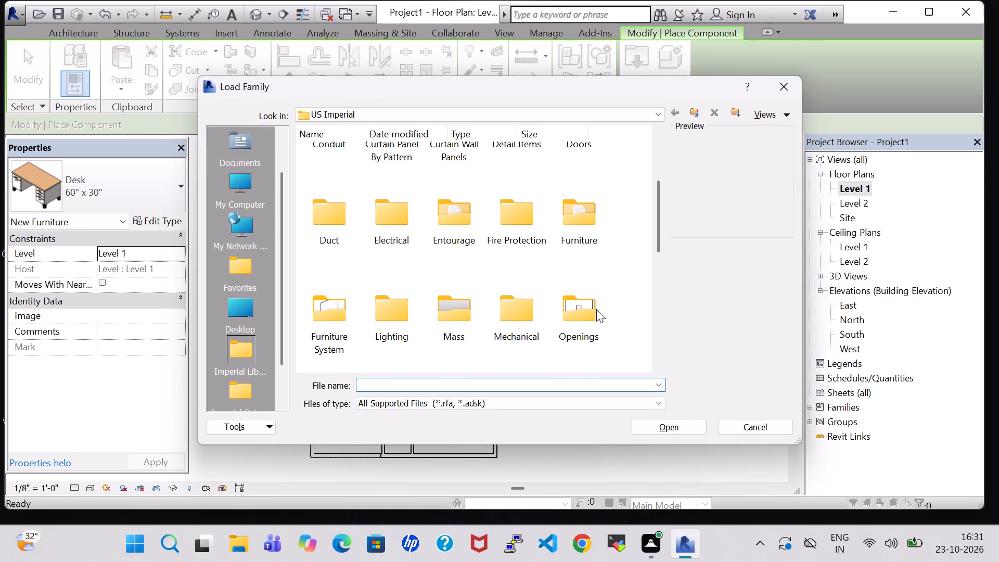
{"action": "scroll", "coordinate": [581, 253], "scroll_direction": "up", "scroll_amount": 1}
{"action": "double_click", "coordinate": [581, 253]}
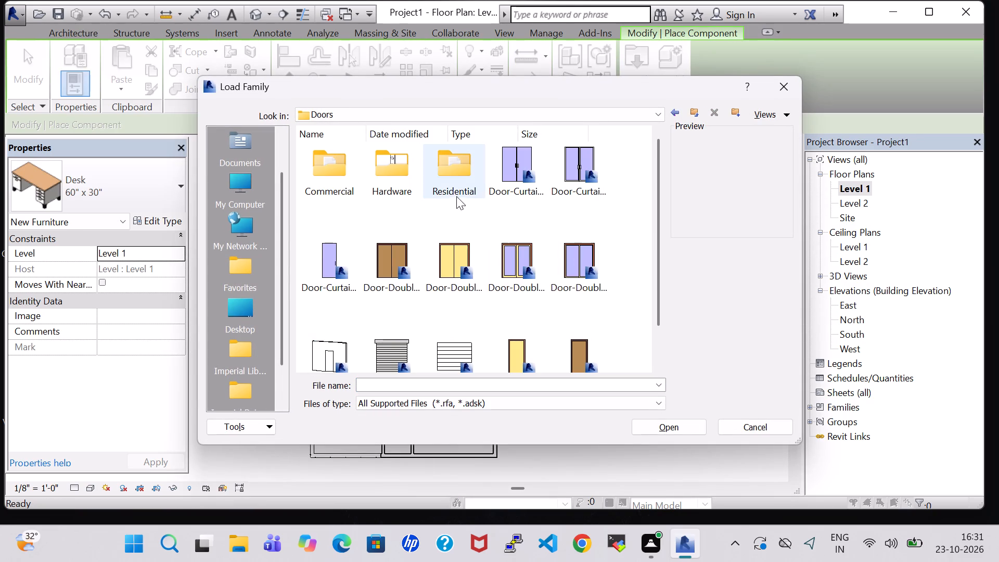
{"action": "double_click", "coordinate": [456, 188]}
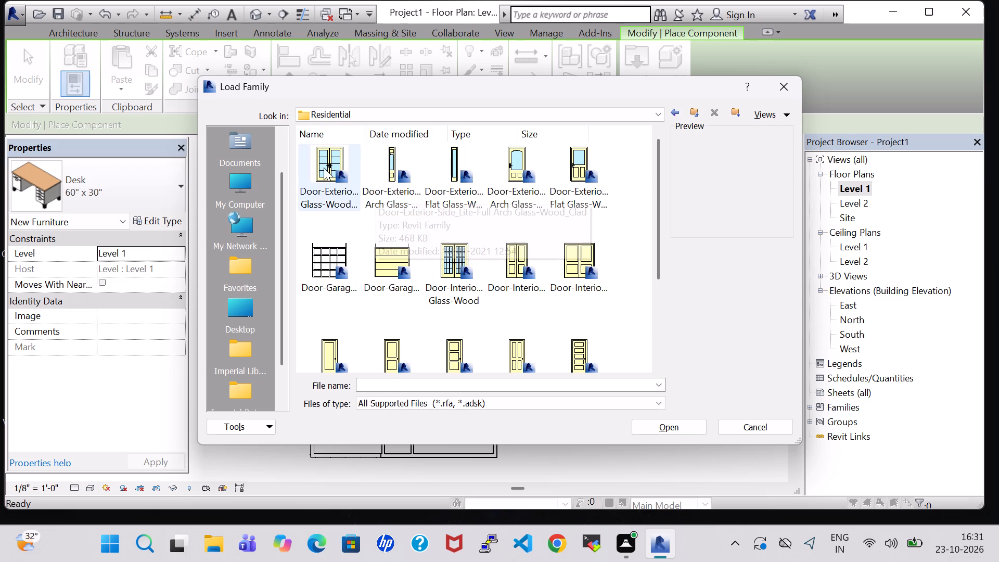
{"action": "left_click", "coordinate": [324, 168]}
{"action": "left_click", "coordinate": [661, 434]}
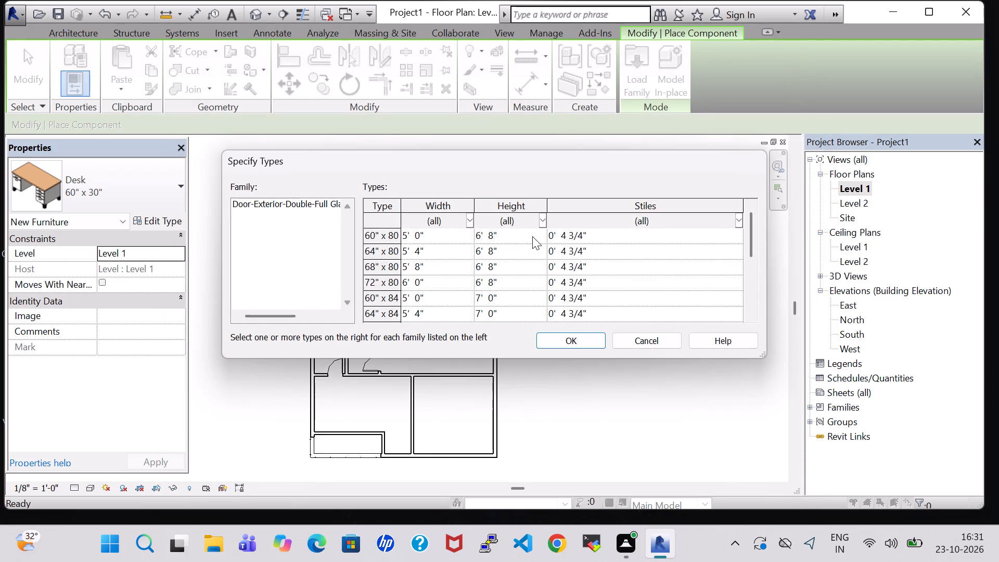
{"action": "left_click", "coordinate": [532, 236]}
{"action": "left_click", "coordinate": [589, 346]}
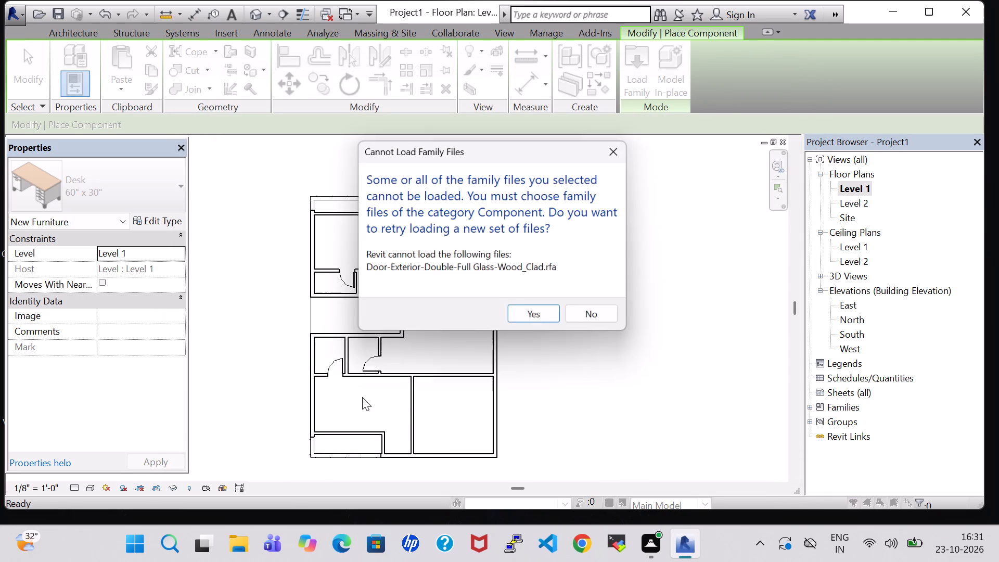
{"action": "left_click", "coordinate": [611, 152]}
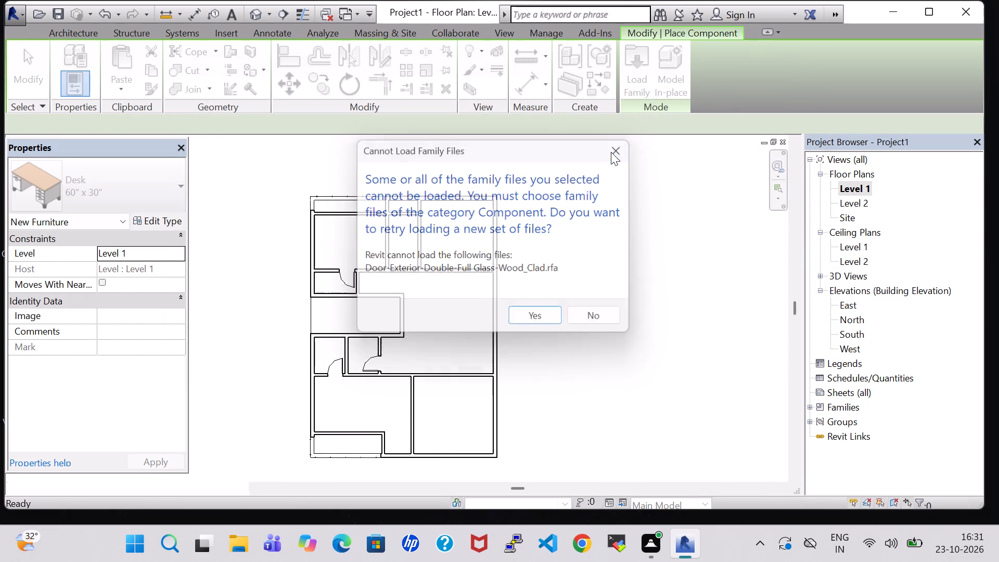
Load the residential Door-Exterior-Double-Full Glass-Wood_Clad family through the Door command, with type 60" x 80".
{"action": "left_click", "coordinate": [67, 32]}
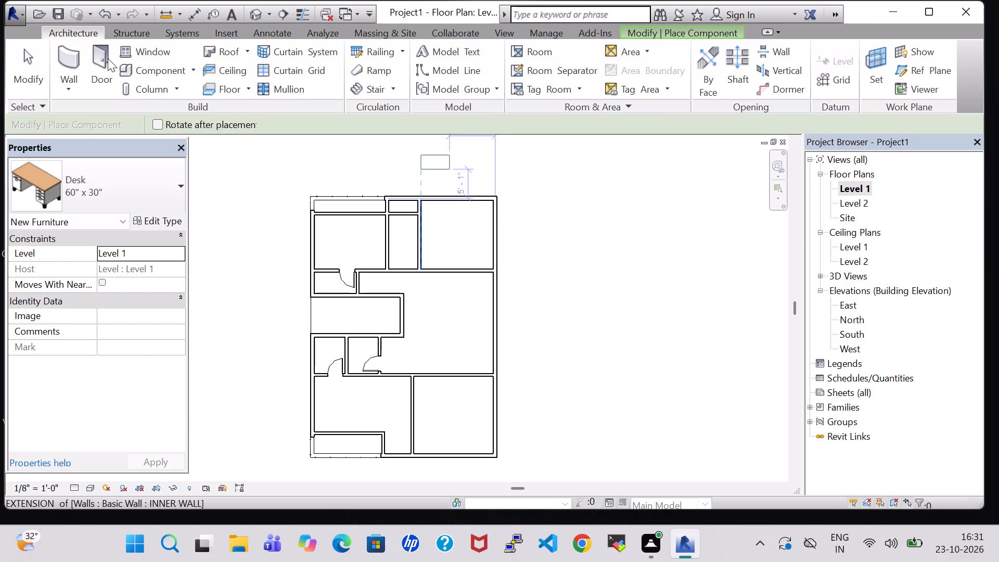
{"action": "left_click", "coordinate": [108, 58]}
{"action": "left_click", "coordinate": [644, 91]}
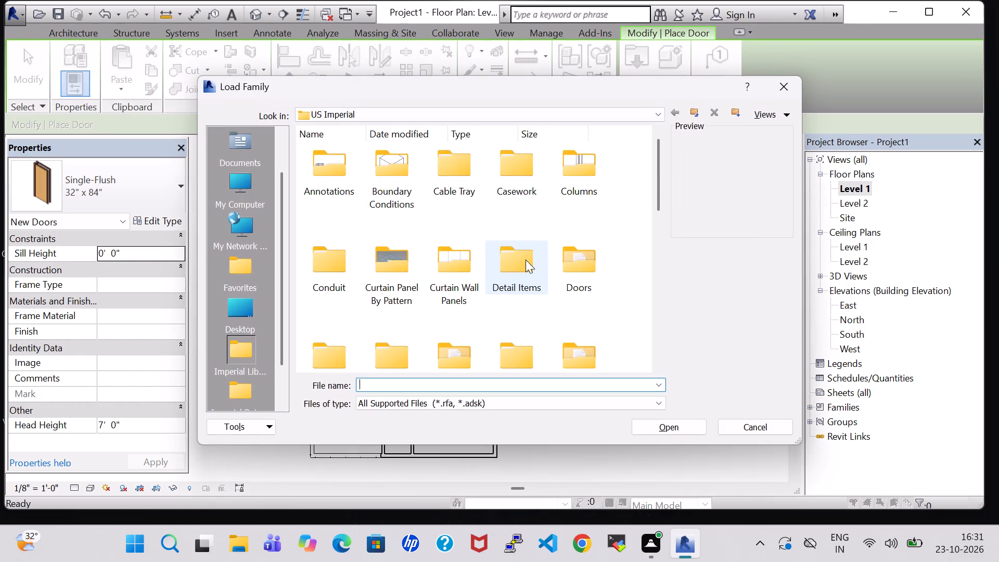
{"action": "scroll", "coordinate": [526, 260], "scroll_direction": "down", "scroll_amount": 1}
{"action": "scroll", "coordinate": [552, 244], "scroll_direction": "up", "scroll_amount": 1}
{"action": "double_click", "coordinate": [572, 259]}
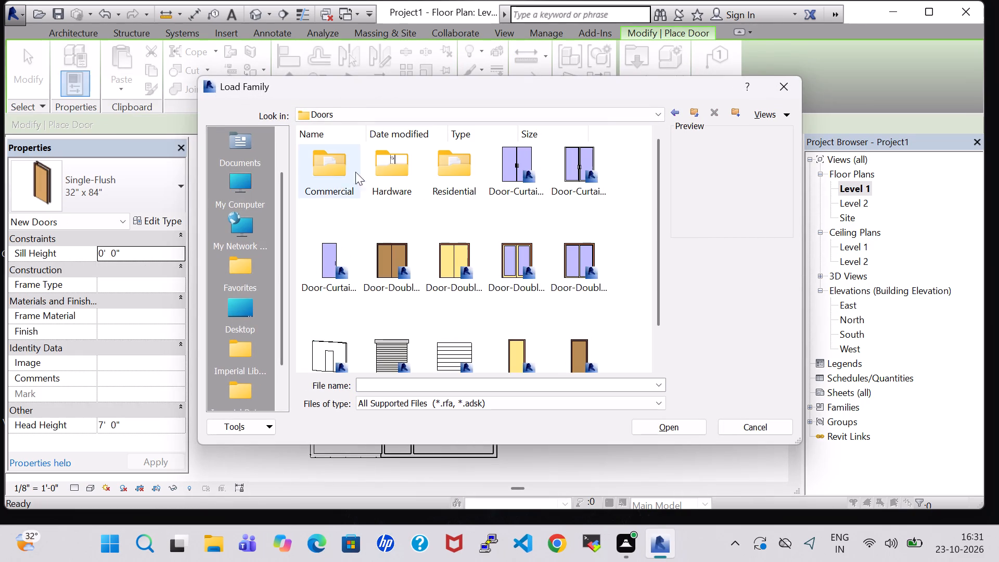
{"action": "double_click", "coordinate": [446, 169]}
{"action": "left_click", "coordinate": [349, 186]}
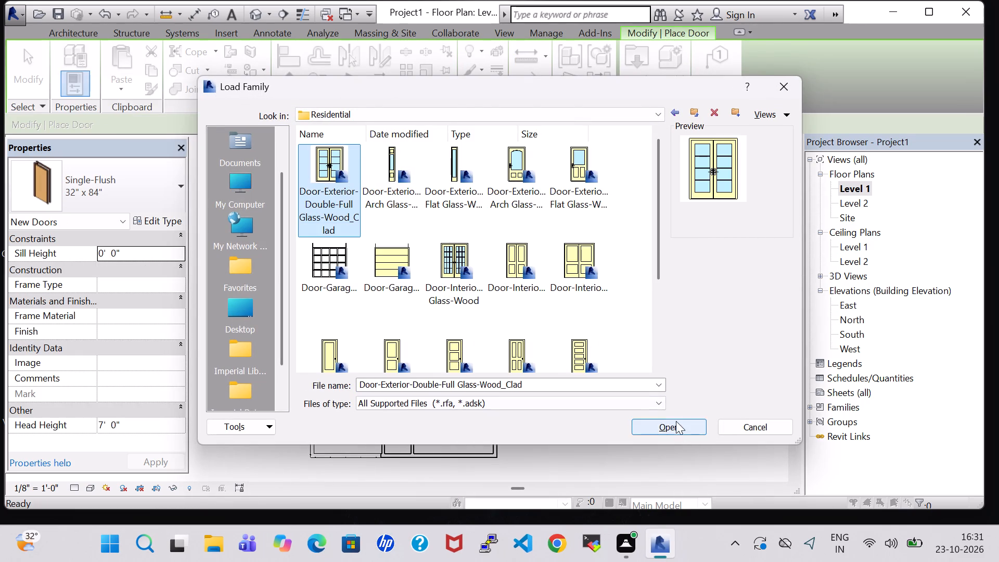
{"action": "left_click", "coordinate": [676, 421]}
{"action": "left_click", "coordinate": [501, 236]}
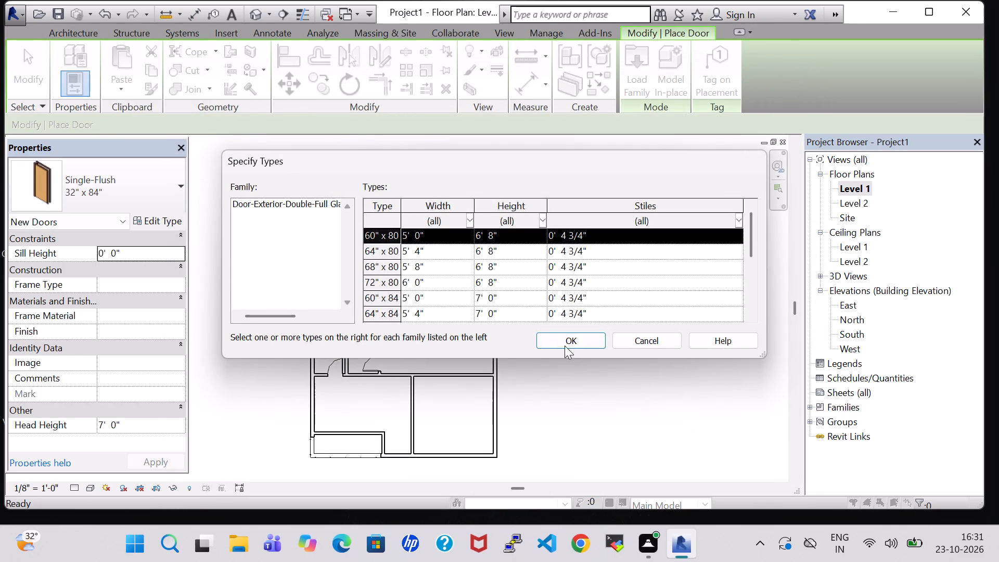
{"action": "left_click", "coordinate": [563, 336]}
Place the 60" x 80" double door centred in the wall closing the recess's east end, 3'-6" each side, swinging east into the house.
{"action": "scroll", "coordinate": [382, 402], "scroll_direction": "up", "scroll_amount": 5}
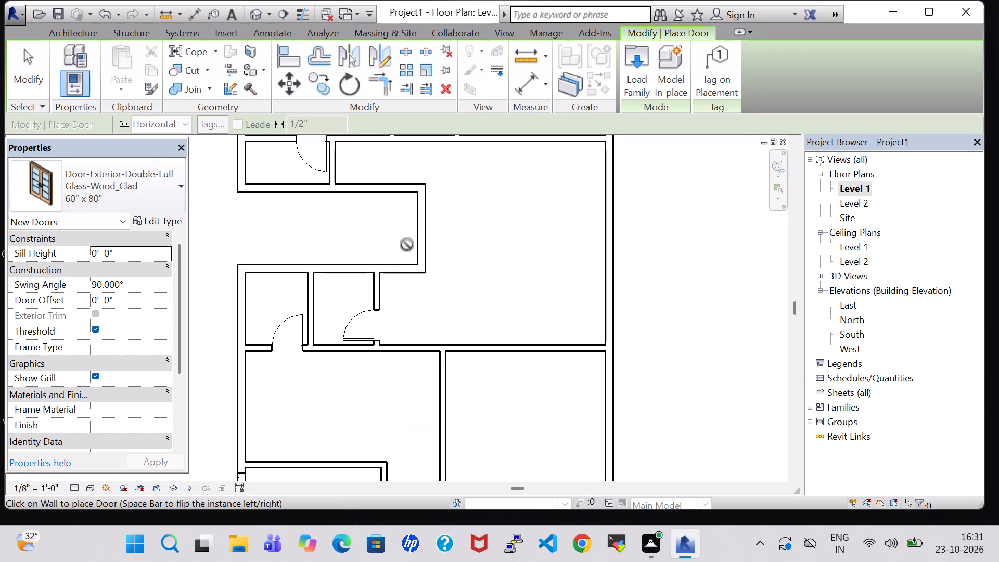
{"action": "left_click", "coordinate": [418, 224]}
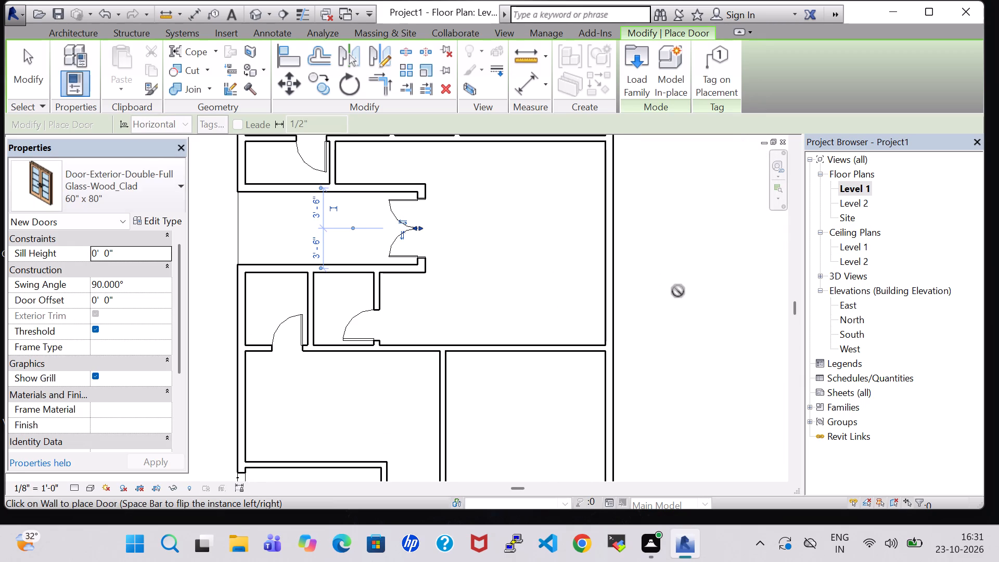
{"action": "scroll", "coordinate": [678, 291], "scroll_direction": "down", "scroll_amount": 1}
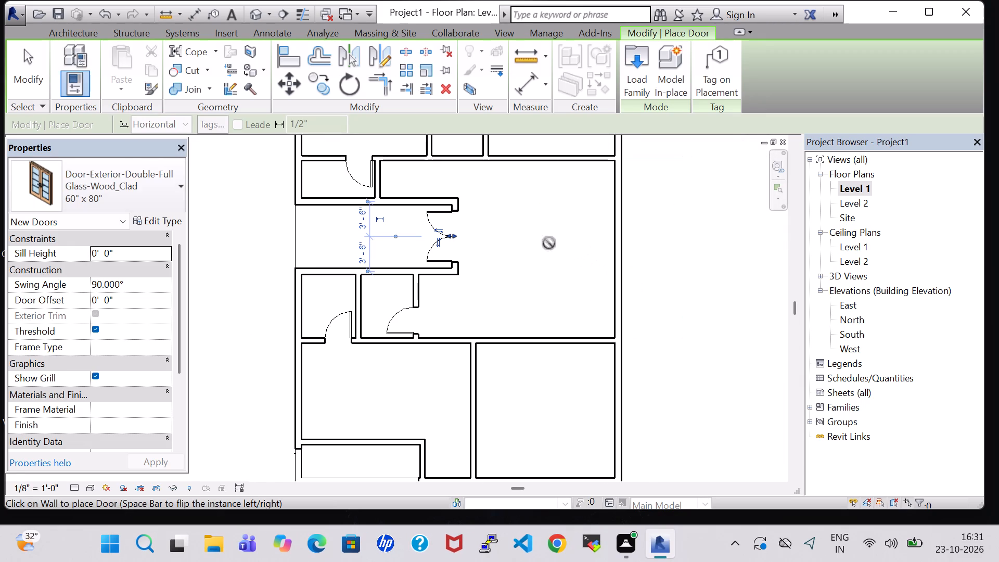
{"action": "left_click", "coordinate": [447, 239]}
{"action": "key", "text": "Escape"}
{"action": "key", "text": "Escape"}
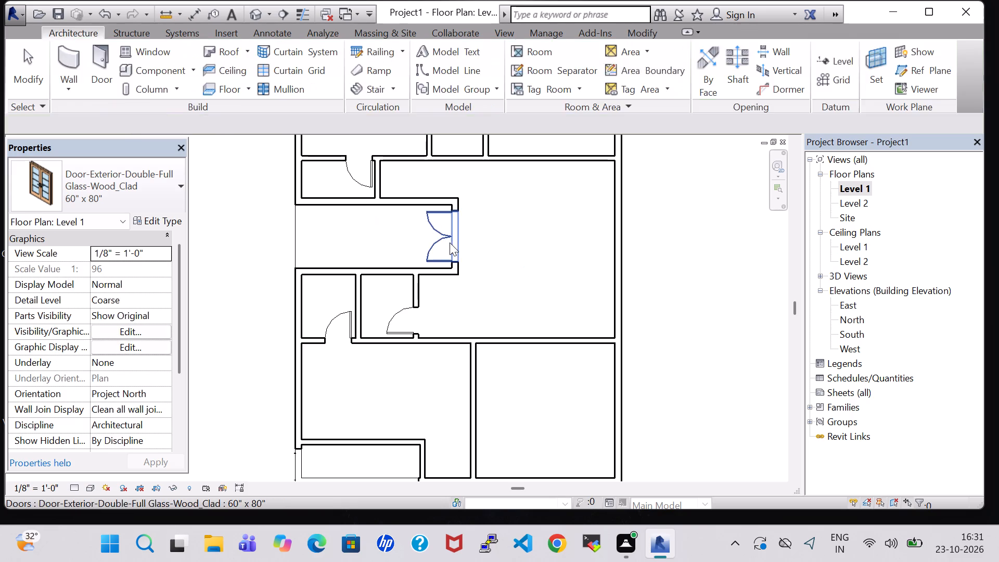
{"action": "left_click", "coordinate": [450, 242]}
{"action": "key", "text": "space"}
{"action": "left_click", "coordinate": [681, 268]}
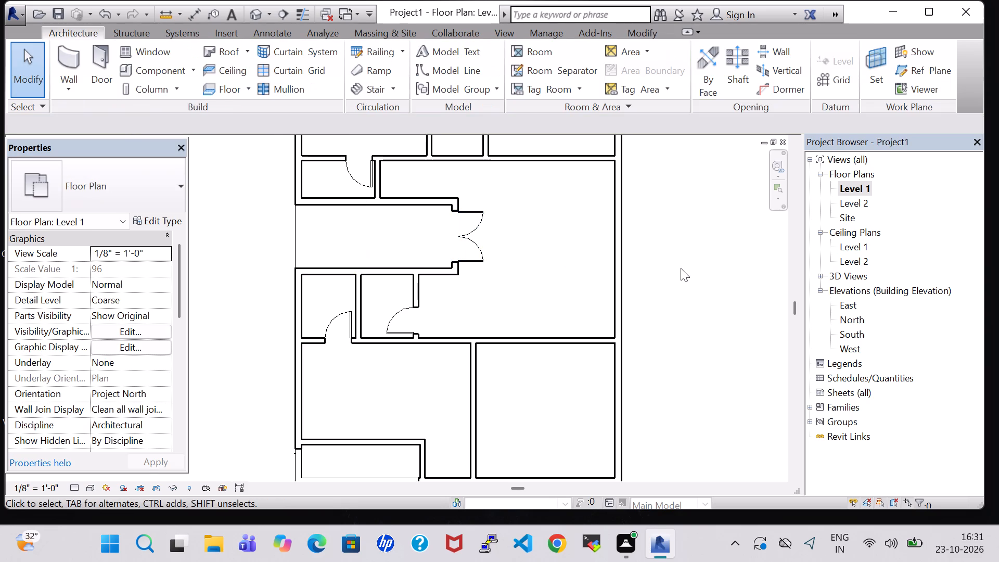
Nudge the single door of the small room north of the recess westward, to about 2'-2" from the room's east wall.
{"action": "scroll", "coordinate": [681, 268], "scroll_direction": "down", "scroll_amount": 1}
{"action": "middle_click_drag", "start_coordinate": [681, 268], "coordinate": [631, 283]}
{"action": "left_click", "coordinate": [342, 199]}
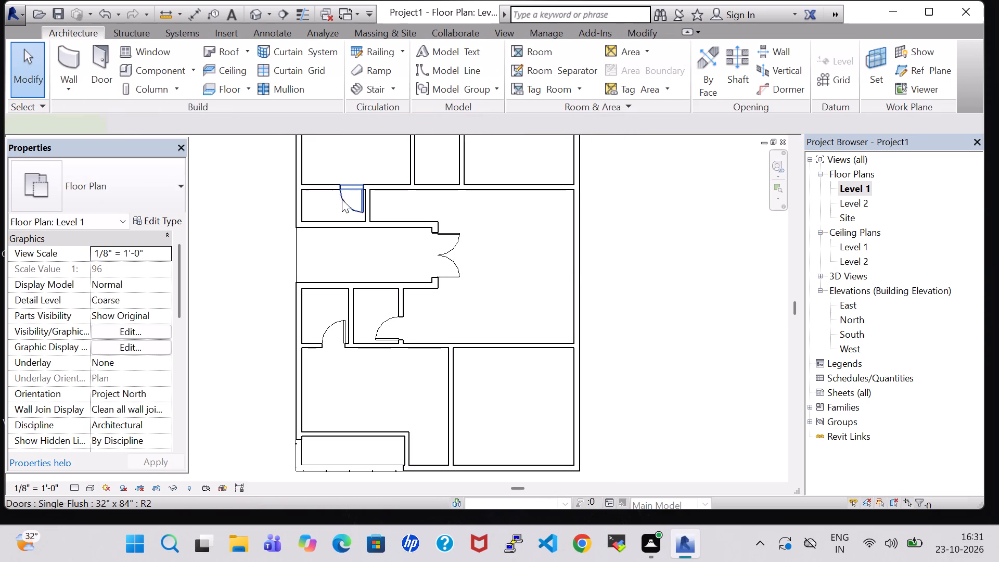
{"action": "key", "text": "Left"}
{"action": "key", "text": "Right"}
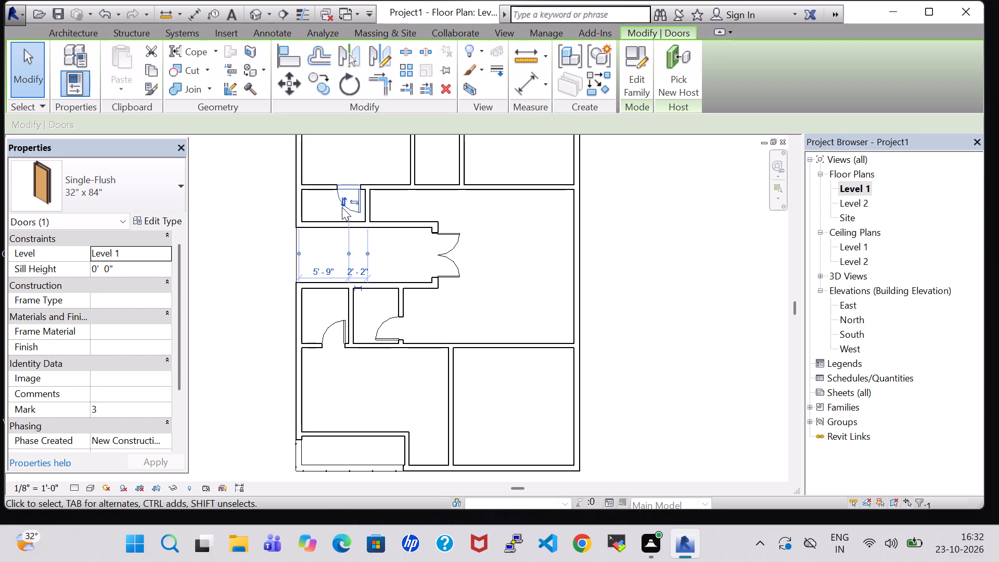
{"action": "left_click", "coordinate": [235, 240]}
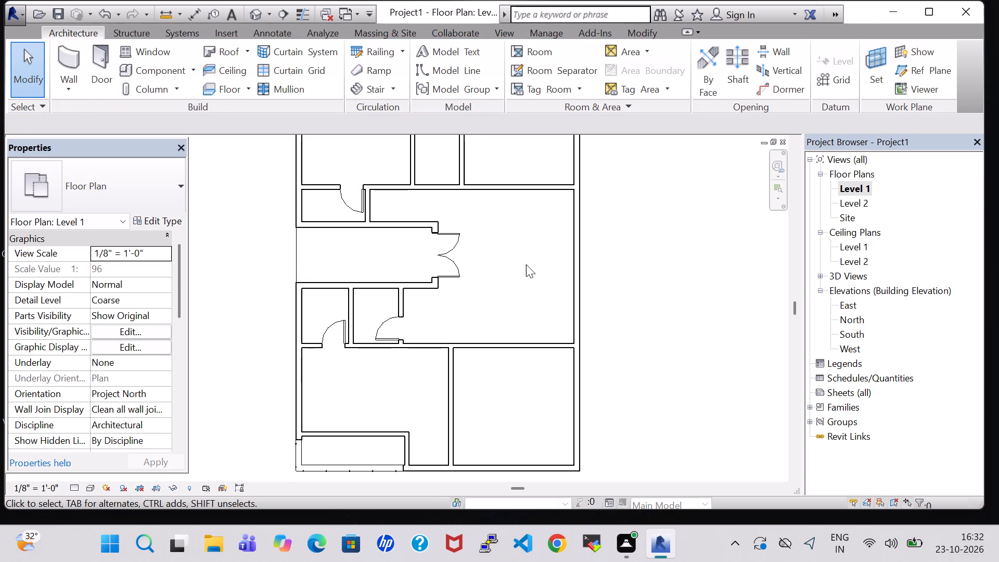
{"action": "left_click", "coordinate": [353, 207]}
{"action": "key", "text": "Left"}
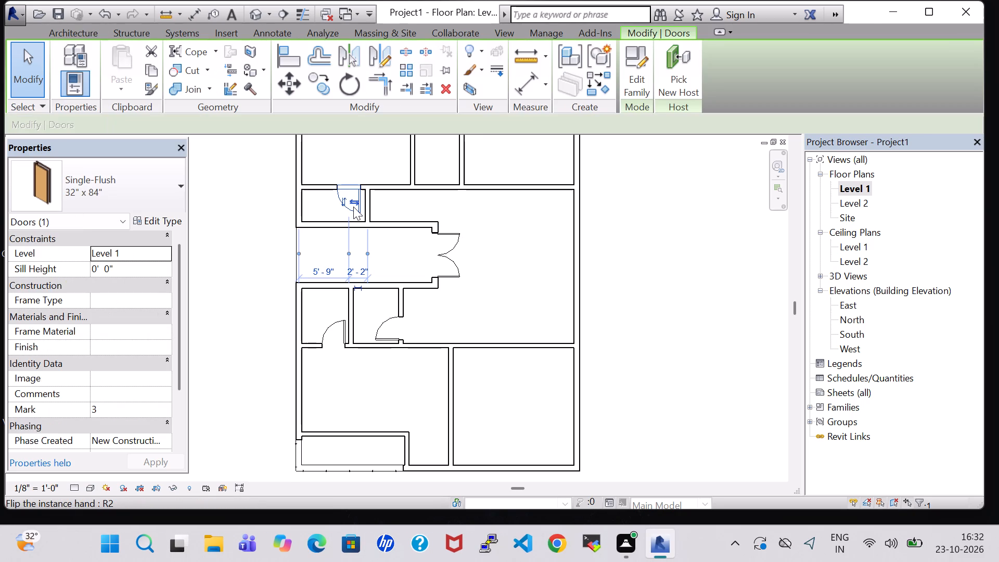
{"action": "left_click", "coordinate": [252, 209]}
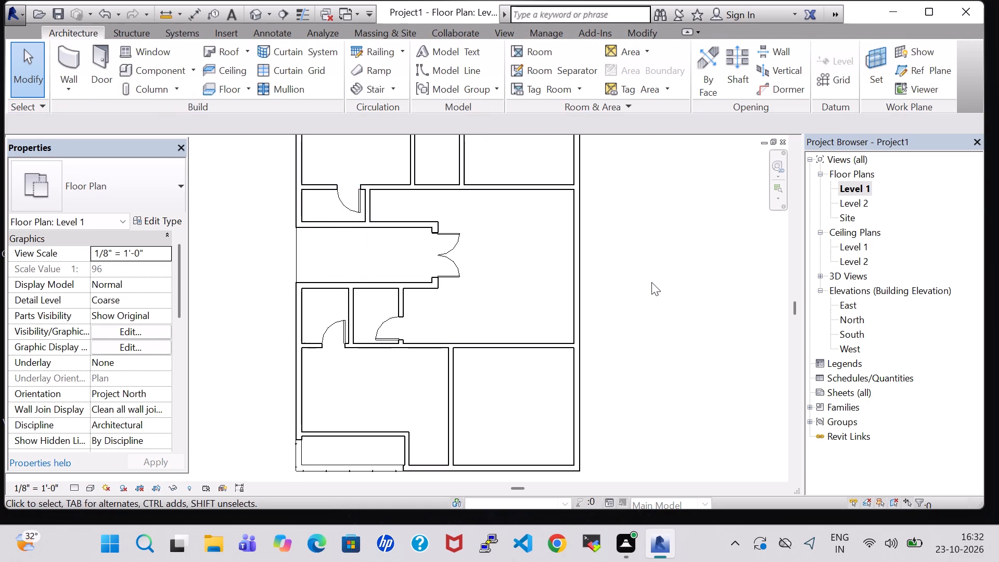
Load the residential Door-Exterior-Single-Entry-Half Arch Glass-Wood_Clad door family with type 30" x 80".
{"action": "middle_click_drag", "start_coordinate": [651, 282], "coordinate": [648, 307]}
{"action": "scroll", "coordinate": [648, 307], "scroll_direction": "down", "scroll_amount": 4}
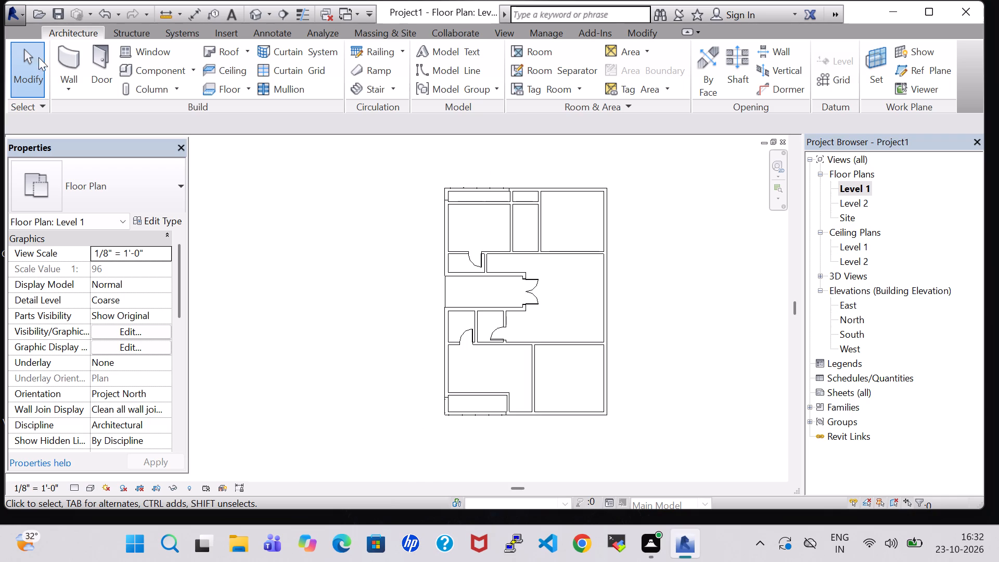
{"action": "left_click", "coordinate": [108, 70]}
{"action": "left_click", "coordinate": [637, 74]}
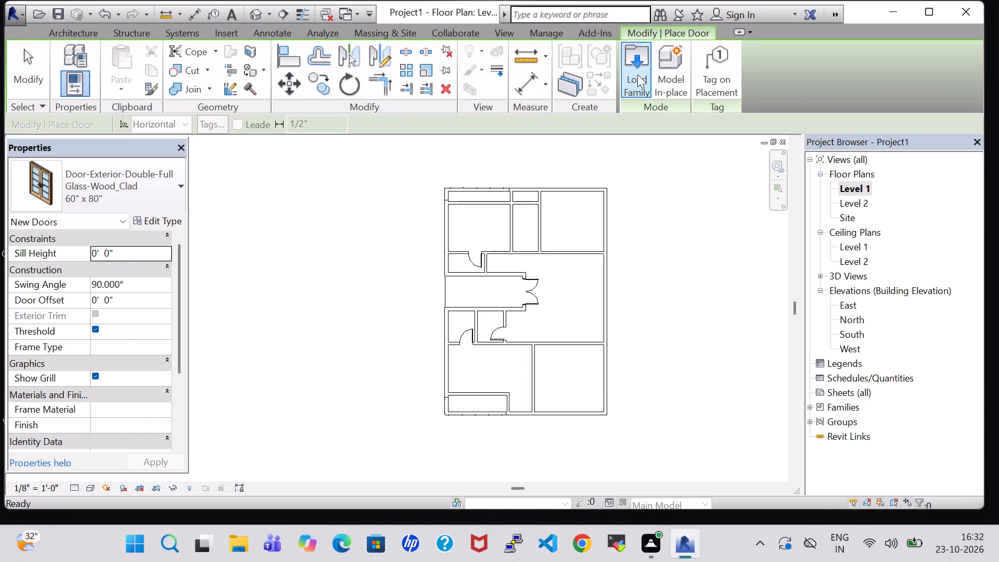
{"action": "double_click", "coordinate": [561, 261]}
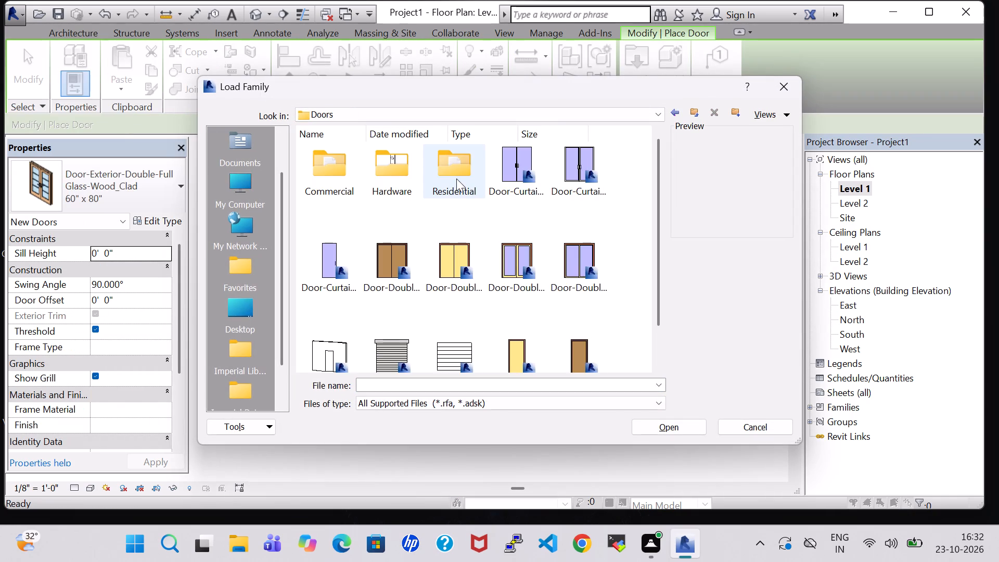
{"action": "double_click", "coordinate": [456, 178]}
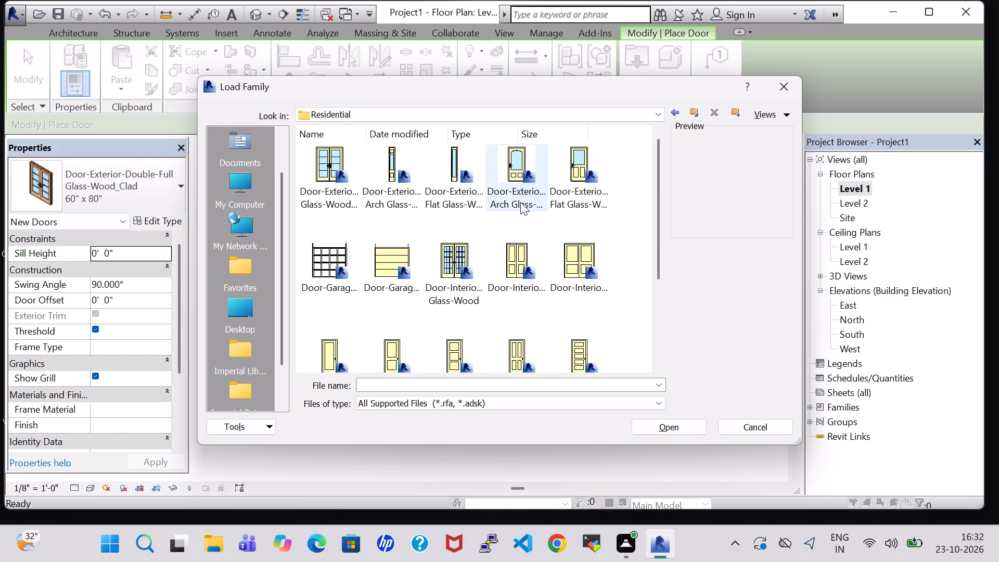
{"action": "left_click", "coordinate": [520, 202]}
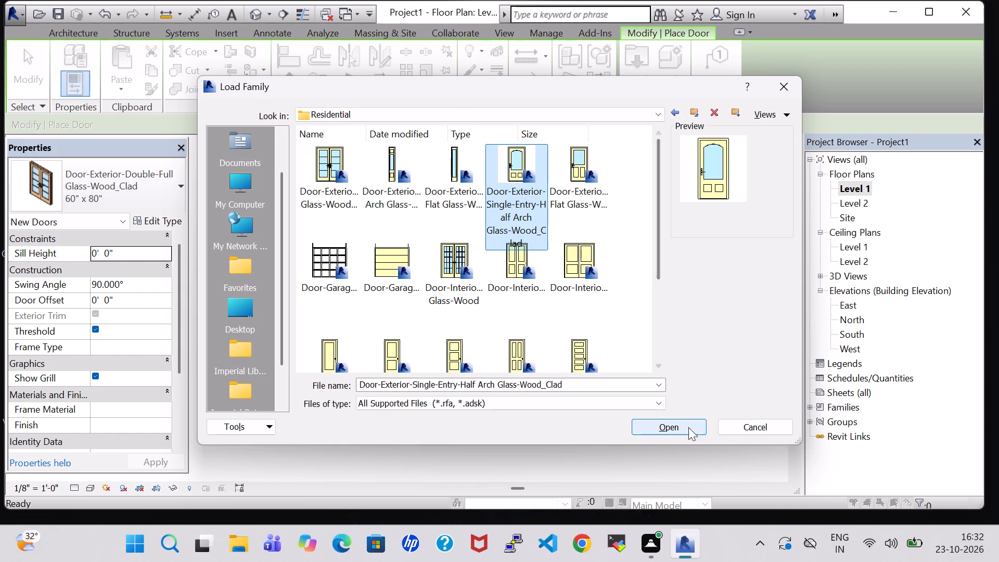
{"action": "left_click", "coordinate": [682, 434]}
{"action": "left_click", "coordinate": [462, 231]}
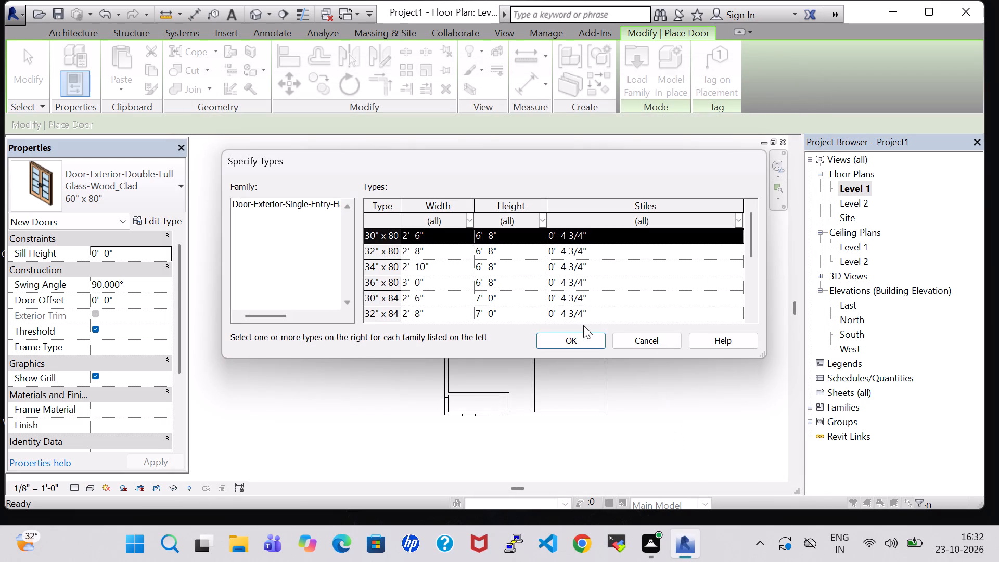
{"action": "left_click", "coordinate": [582, 338]}
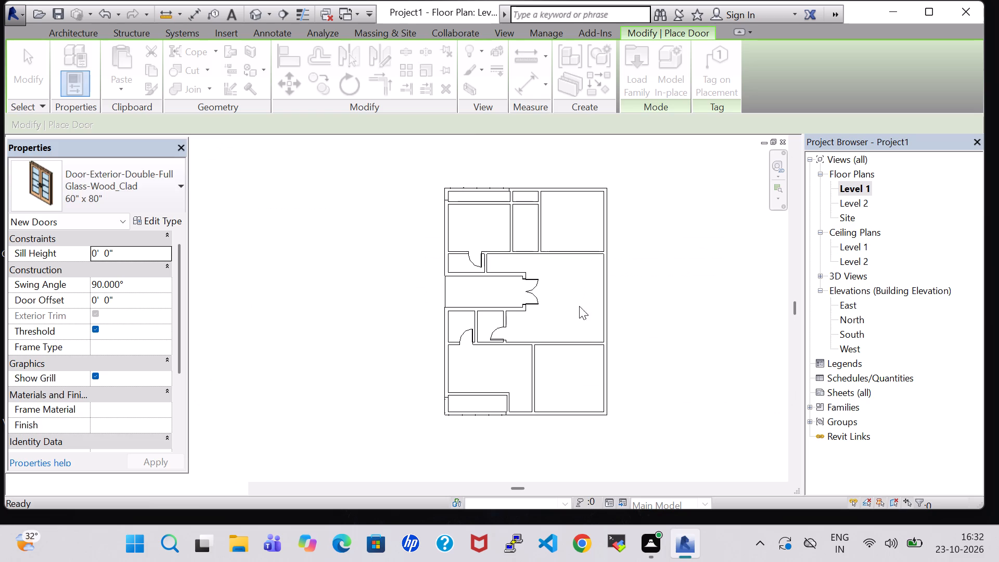
Place a 30" x 80" half-arch glass door in the northeast room's south wall, about 2'-0" from its west wall, hinged west and swinging inward.
{"action": "scroll", "coordinate": [562, 257], "scroll_direction": "up", "scroll_amount": 4}
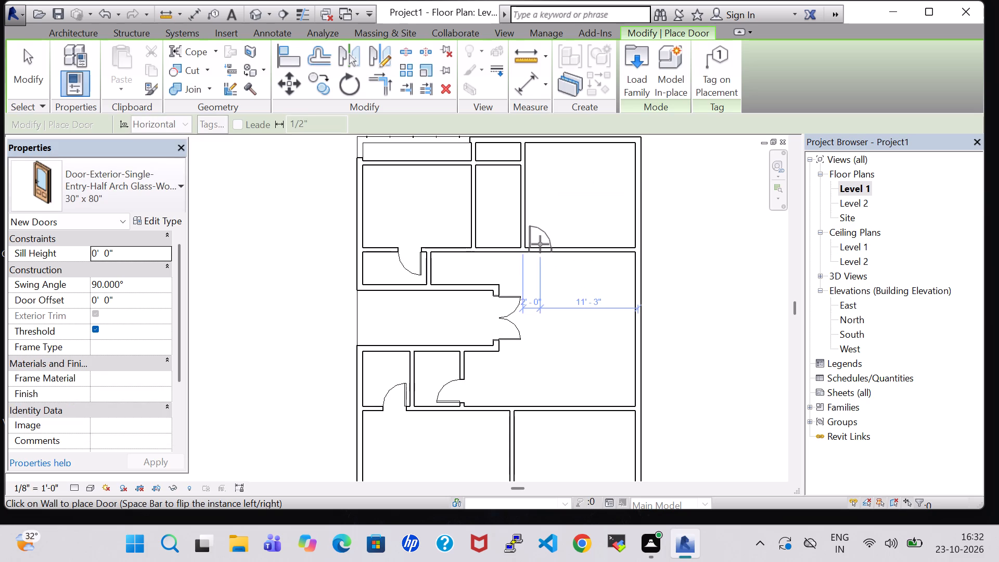
{"action": "left_click", "coordinate": [540, 244]}
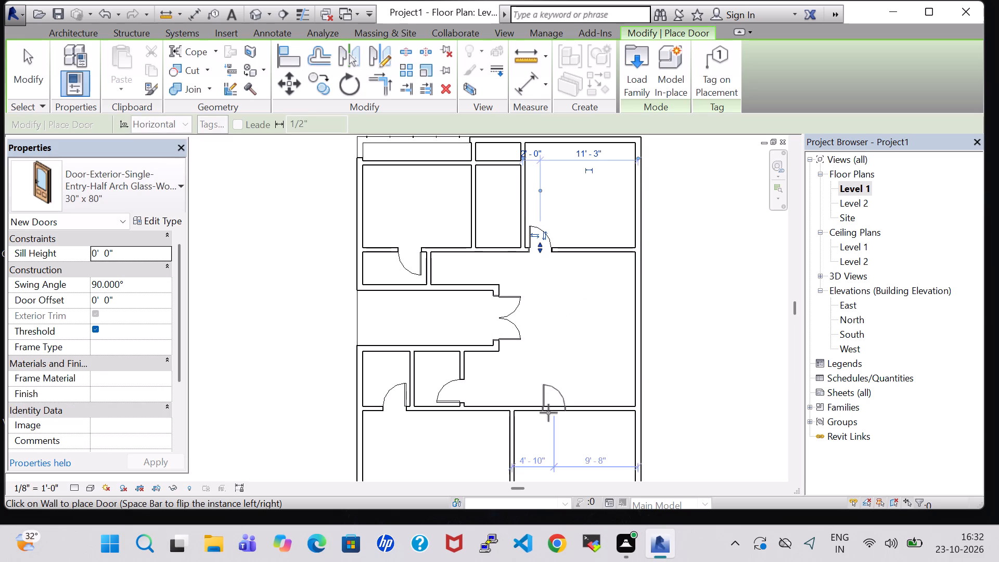
Place a 30" x 80" half-arch glass door in the southeast room's north wall, about 2'-0" from its west wall, hinged west and swinging inward.
{"action": "key", "text": "space"}
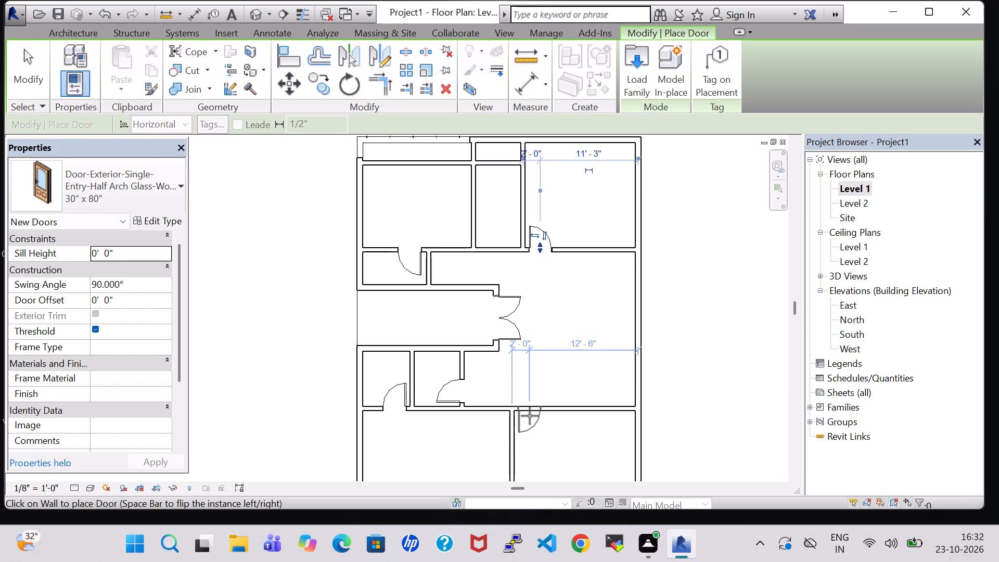
{"action": "left_click", "coordinate": [530, 416]}
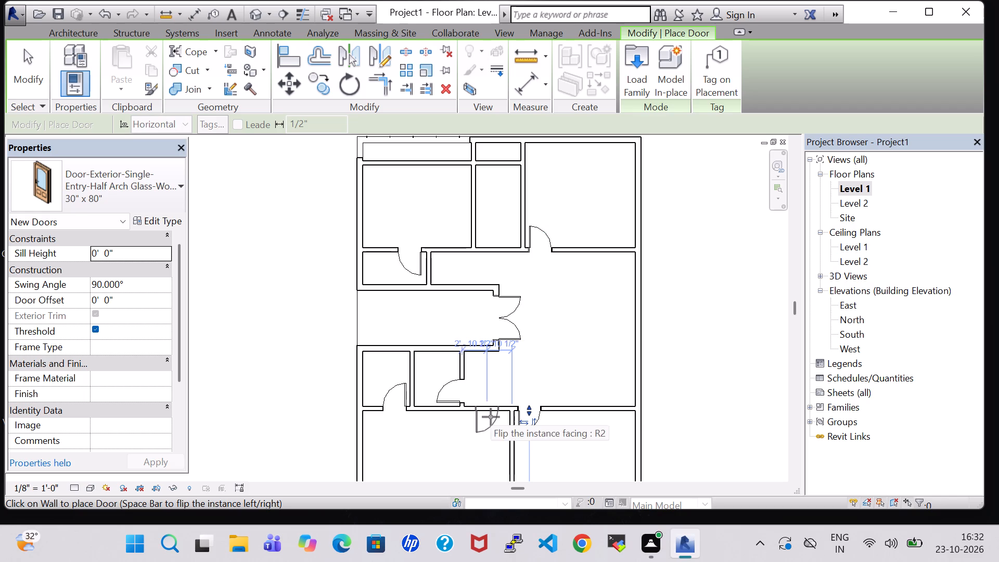
Place a 30" x 80" half-arch glass door in the southwest room's north wall, near its east wall, hinged east and swinging inward.
{"action": "key", "text": "space"}
{"action": "left_click", "coordinate": [496, 417]}
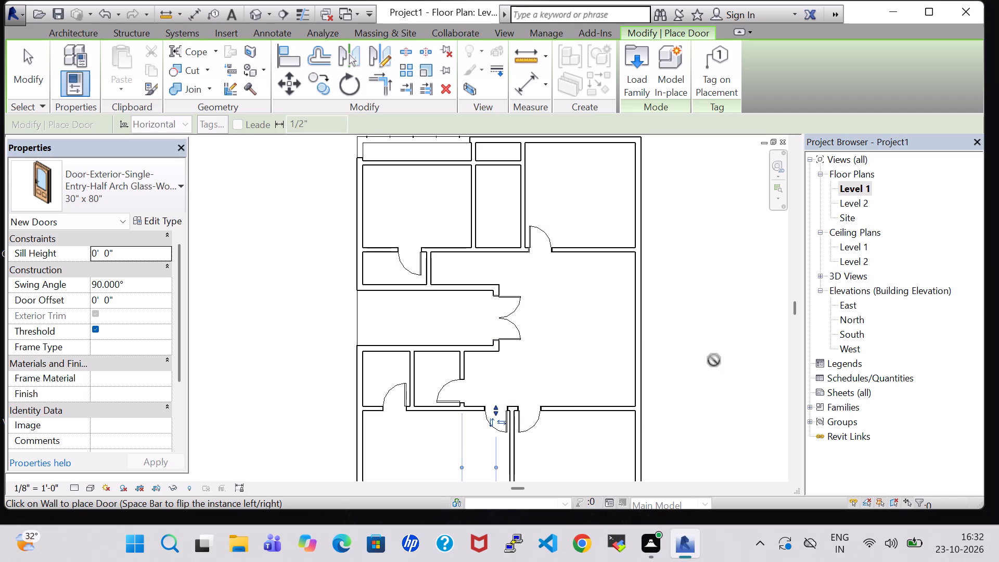
{"action": "key", "text": "Escape"}
{"action": "key", "text": "Escape"}
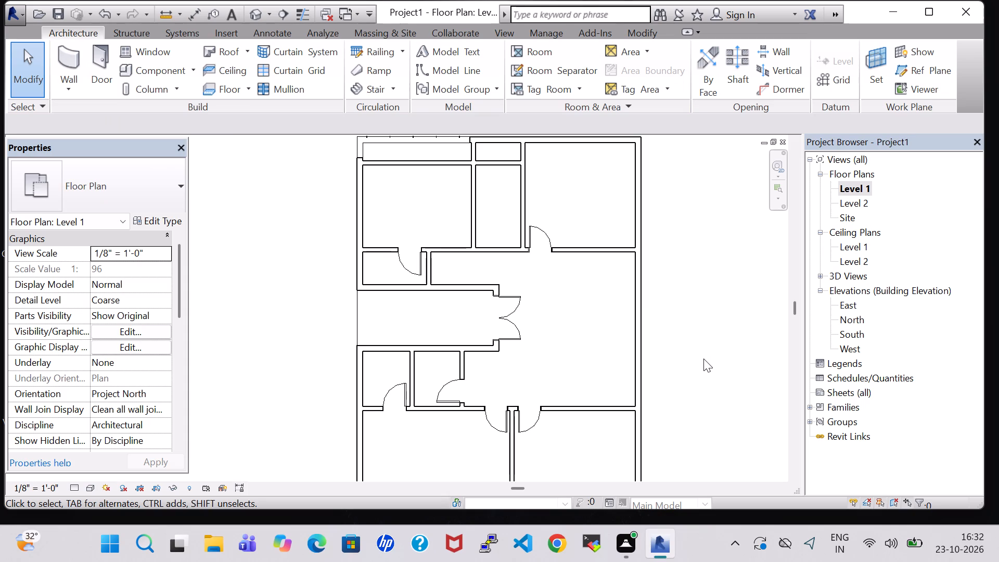
Place a 30" x 80" half-arch glass door in the northwest room's south wall, near its east wall, hinged east and swinging inward.
{"action": "scroll", "coordinate": [703, 359], "scroll_direction": "down", "scroll_amount": 1}
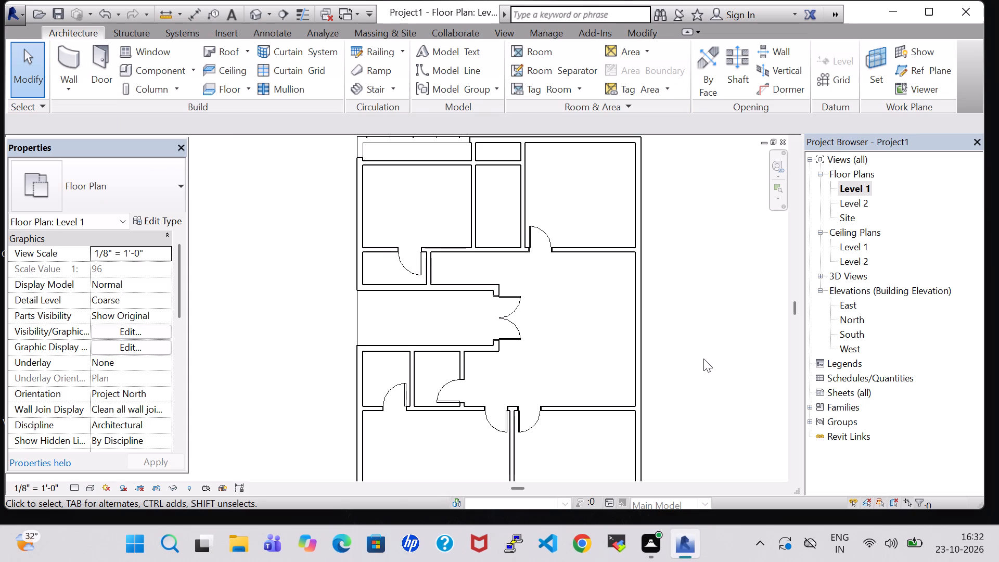
{"action": "middle_click_drag", "start_coordinate": [703, 359], "coordinate": [657, 340]}
{"action": "scroll", "coordinate": [657, 340], "scroll_direction": "down", "scroll_amount": 1}
{"action": "middle_click_drag", "start_coordinate": [657, 339], "coordinate": [650, 314]}
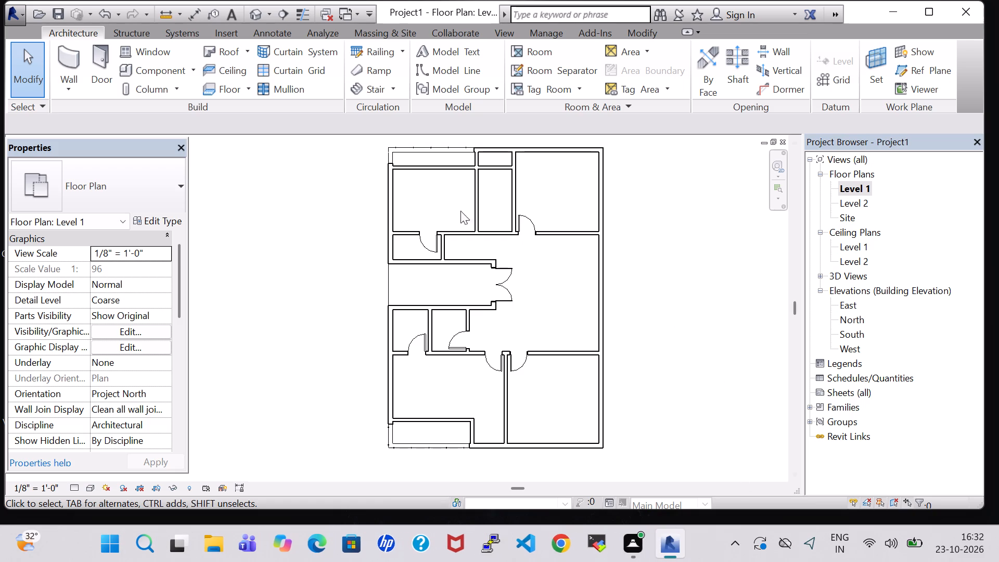
{"action": "left_click", "coordinate": [96, 73]}
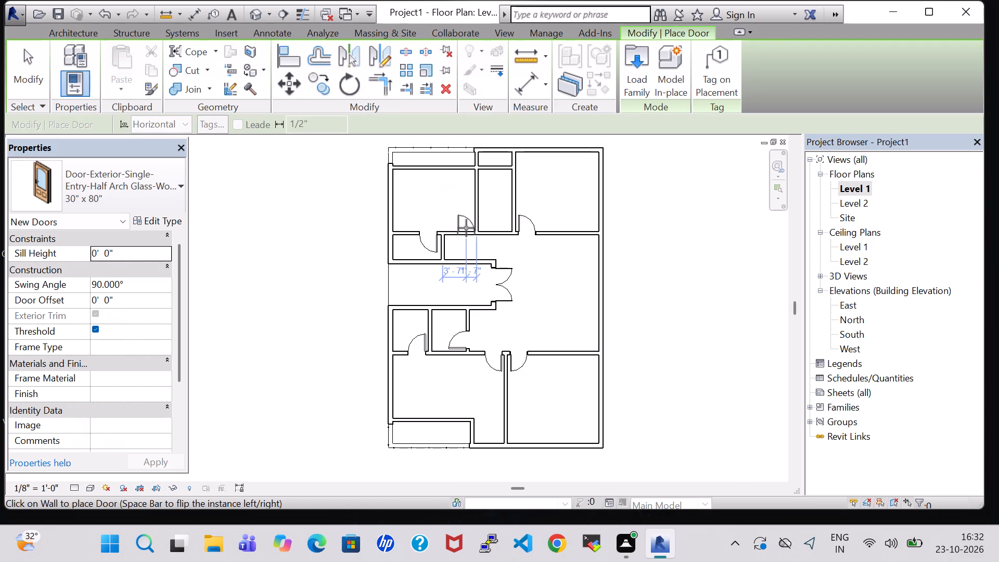
{"action": "key", "text": "space"}
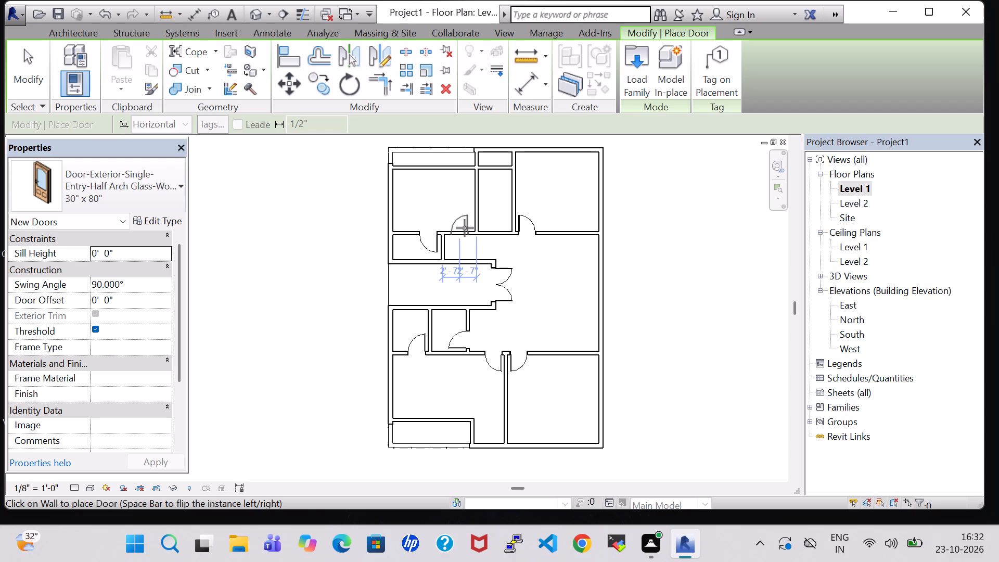
{"action": "scroll", "coordinate": [469, 228], "scroll_direction": "up", "scroll_amount": 4}
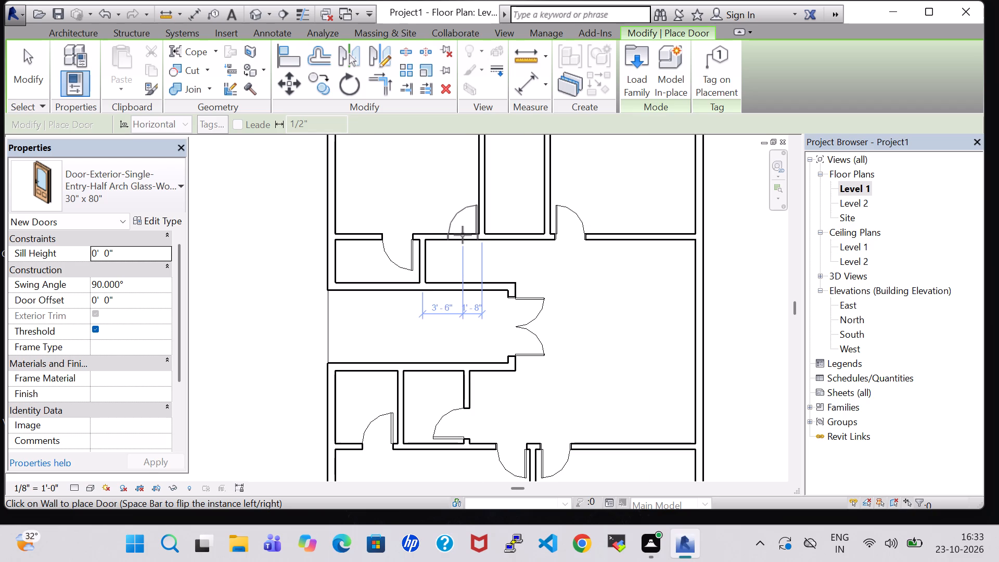
{"action": "left_click", "coordinate": [459, 236]}
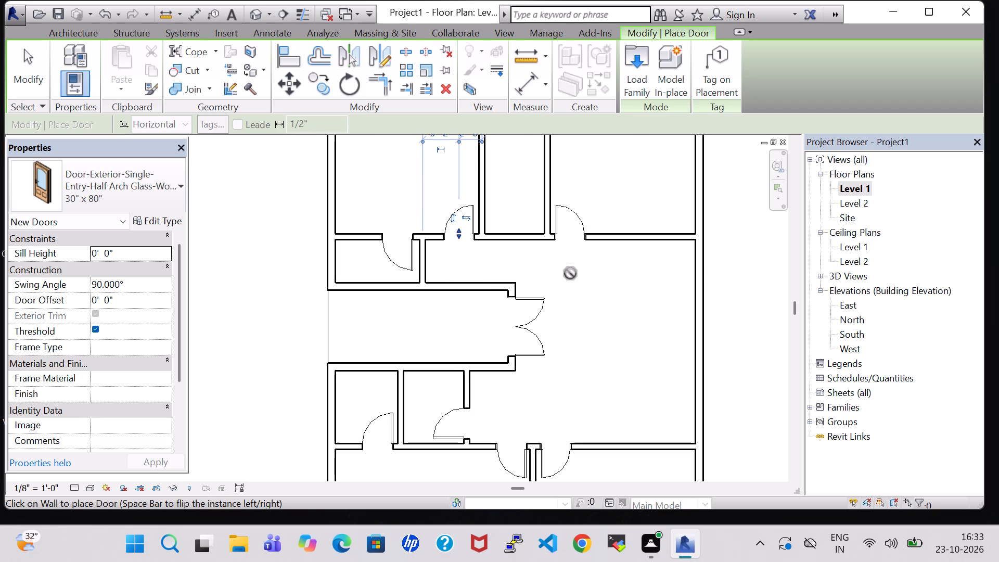
{"action": "key", "text": "Escape"}
{"action": "key", "text": "Escape"}
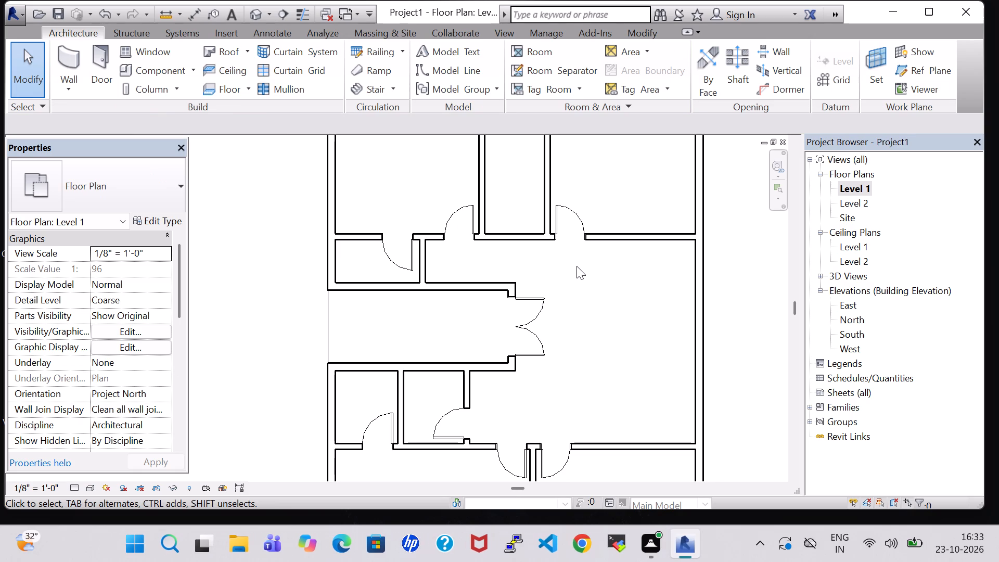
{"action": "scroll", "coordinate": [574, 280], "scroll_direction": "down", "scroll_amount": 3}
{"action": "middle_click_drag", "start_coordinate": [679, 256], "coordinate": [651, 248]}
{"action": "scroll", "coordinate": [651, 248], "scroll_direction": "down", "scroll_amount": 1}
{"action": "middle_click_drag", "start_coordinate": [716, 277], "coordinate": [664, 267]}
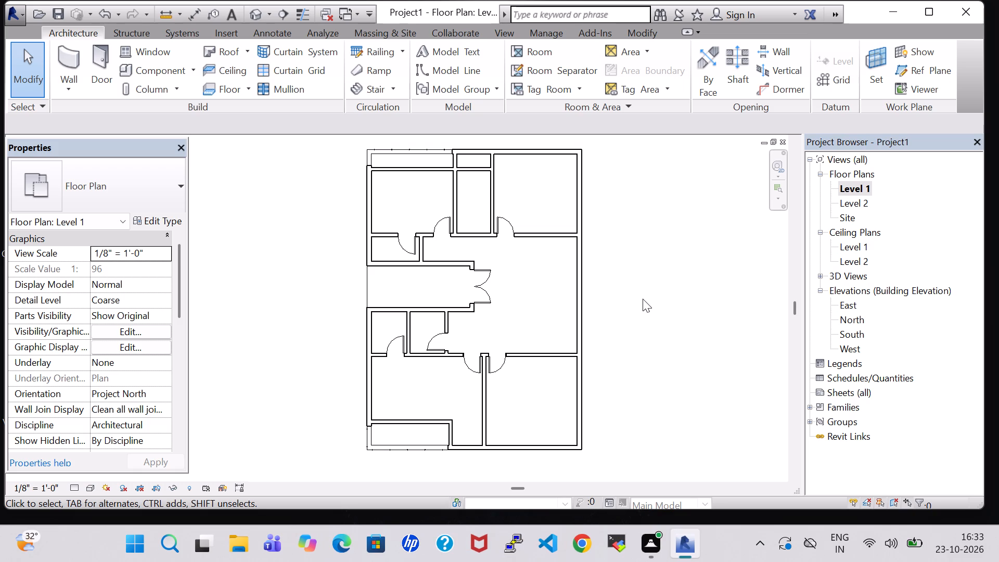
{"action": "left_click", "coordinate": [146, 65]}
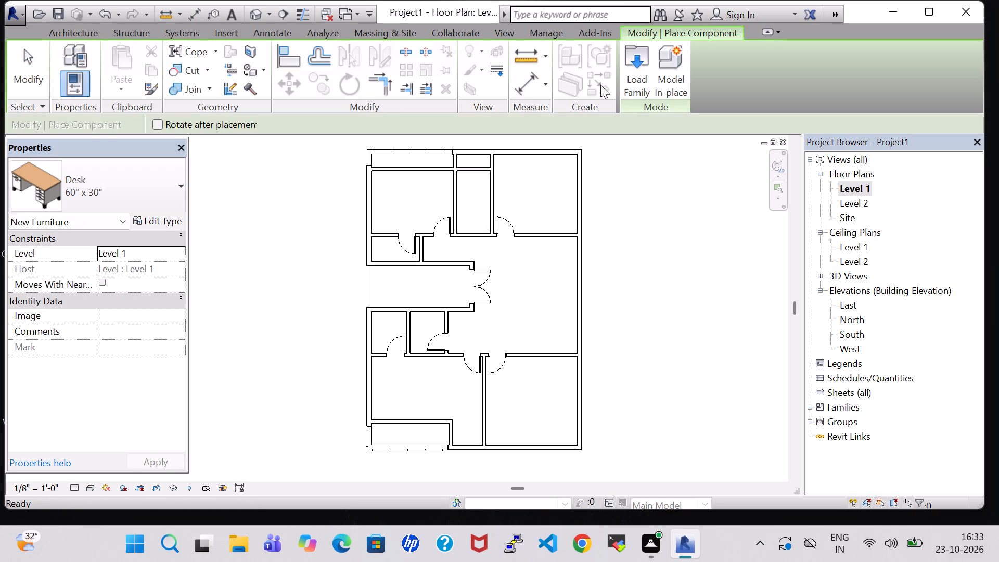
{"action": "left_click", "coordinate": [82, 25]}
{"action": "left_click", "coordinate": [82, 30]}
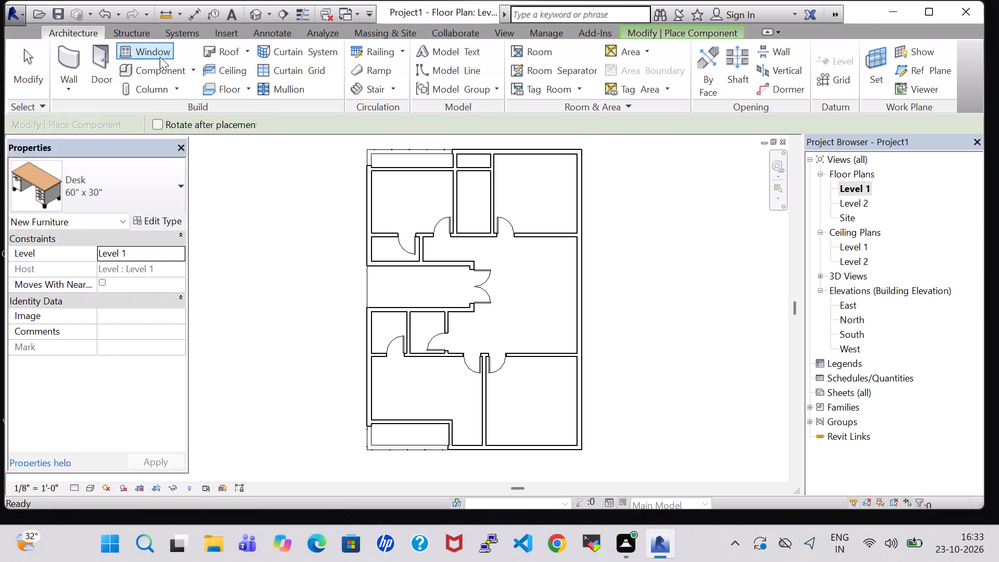
Load the residential Door-Interior-Single-Full Glass-Wood door family with type 18" x 80".
{"action": "left_click", "coordinate": [99, 78]}
{"action": "left_click", "coordinate": [633, 92]}
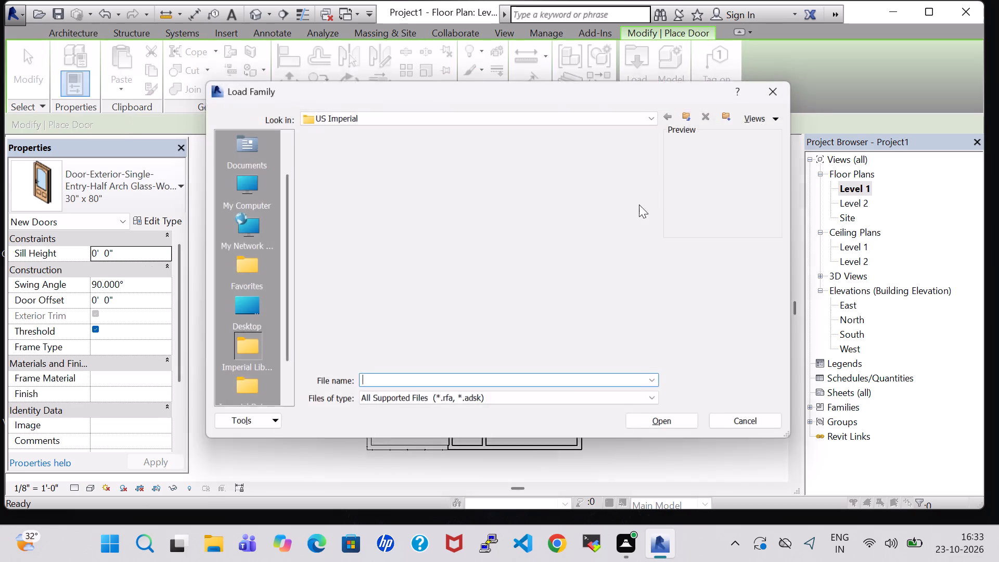
{"action": "double_click", "coordinate": [581, 273]}
{"action": "double_click", "coordinate": [436, 170]}
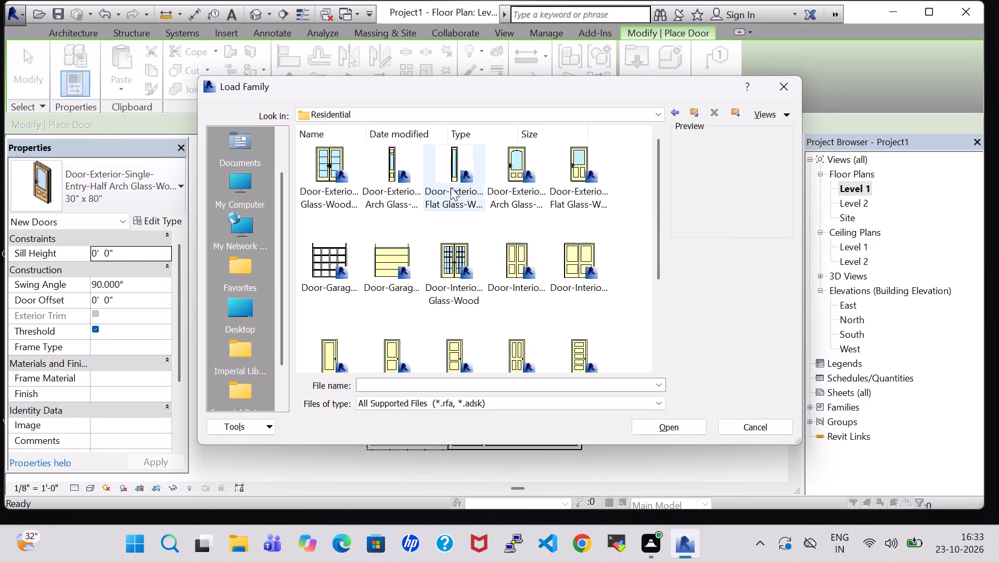
{"action": "left_click", "coordinate": [455, 188]}
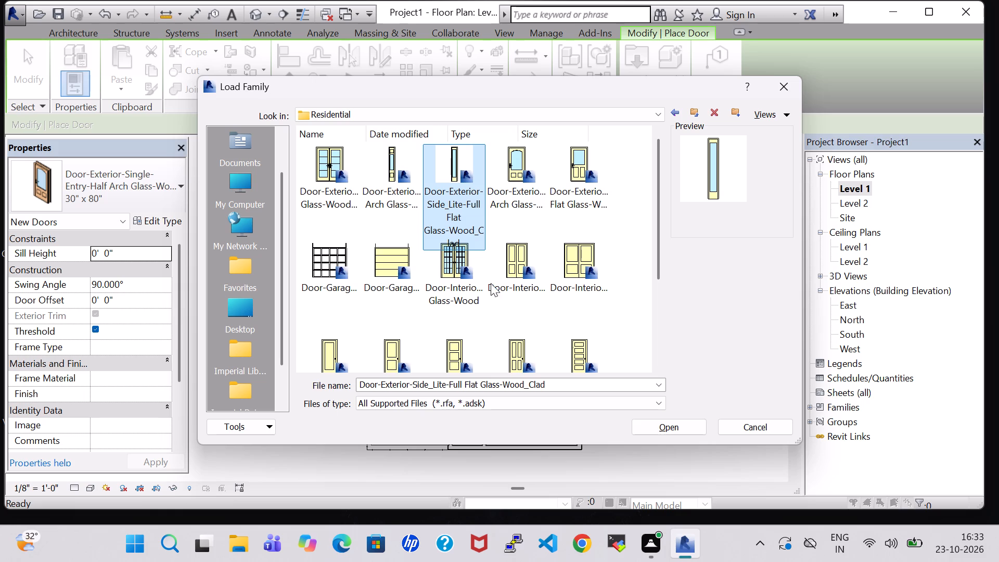
{"action": "scroll", "coordinate": [445, 264], "scroll_direction": "down", "scroll_amount": 2}
{"action": "left_click", "coordinate": [450, 296]}
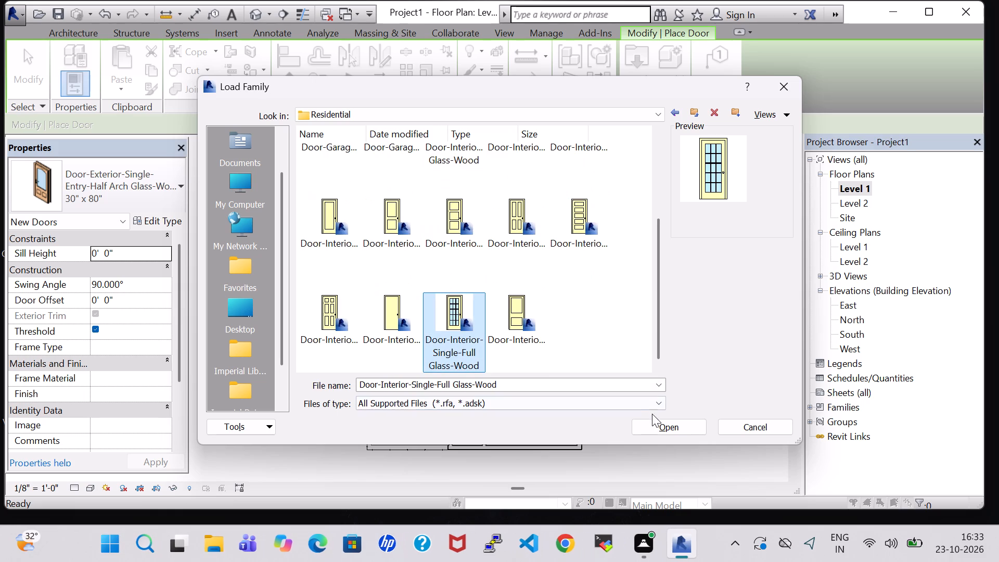
{"action": "left_click", "coordinate": [657, 421]}
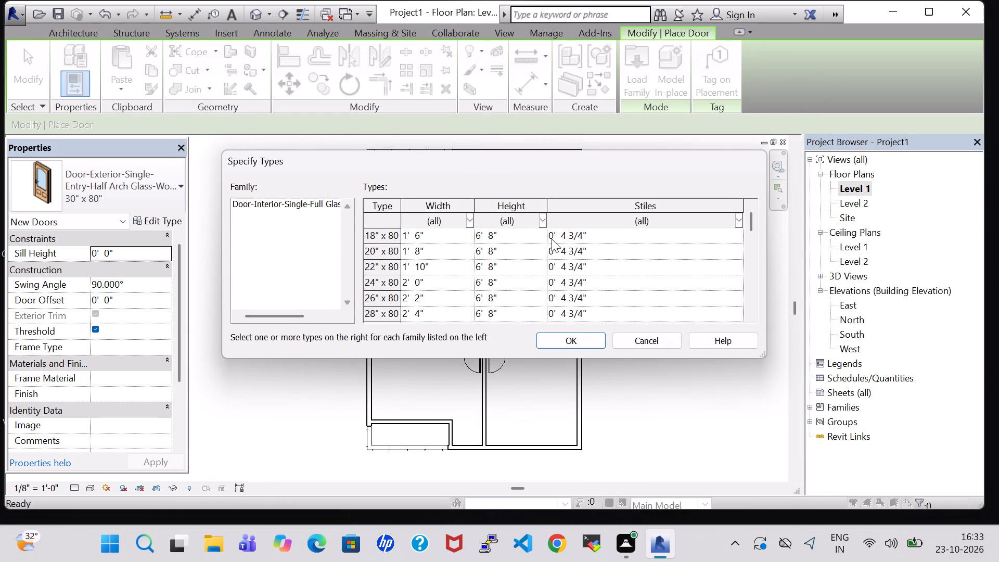
{"action": "left_click", "coordinate": [552, 238]}
{"action": "left_click", "coordinate": [571, 343]}
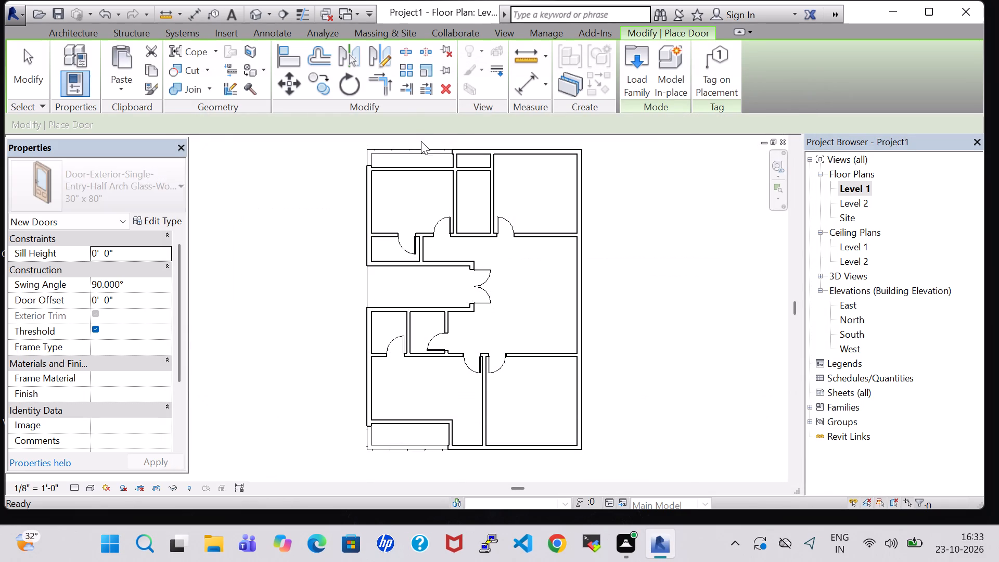
Place an 18" x 80" full-glass door in the northwest room's north wall near its east end, hinged east and swinging onto the railed balcony.
{"action": "scroll", "coordinate": [438, 176], "scroll_direction": "up", "scroll_amount": 5}
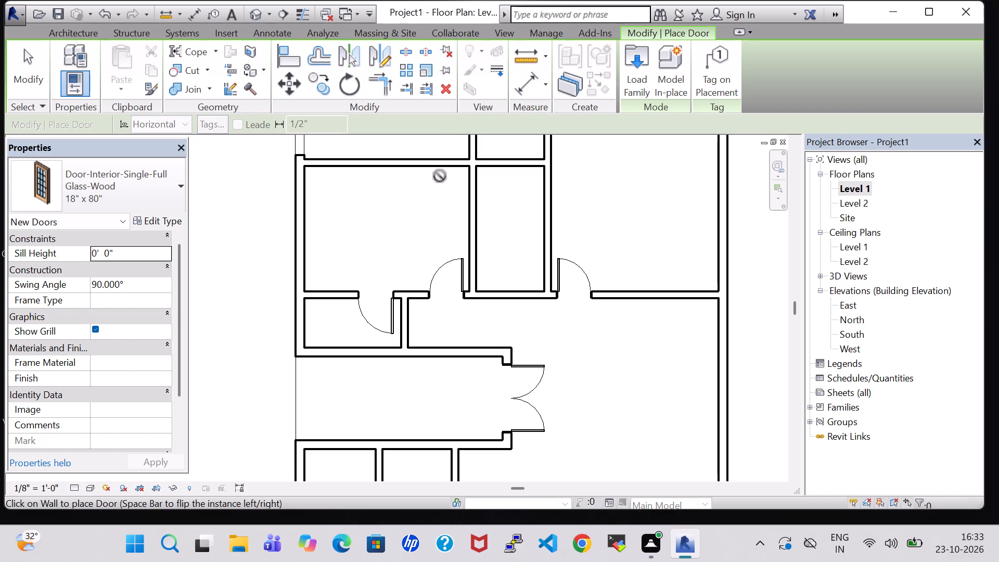
{"action": "left_click", "coordinate": [453, 160]}
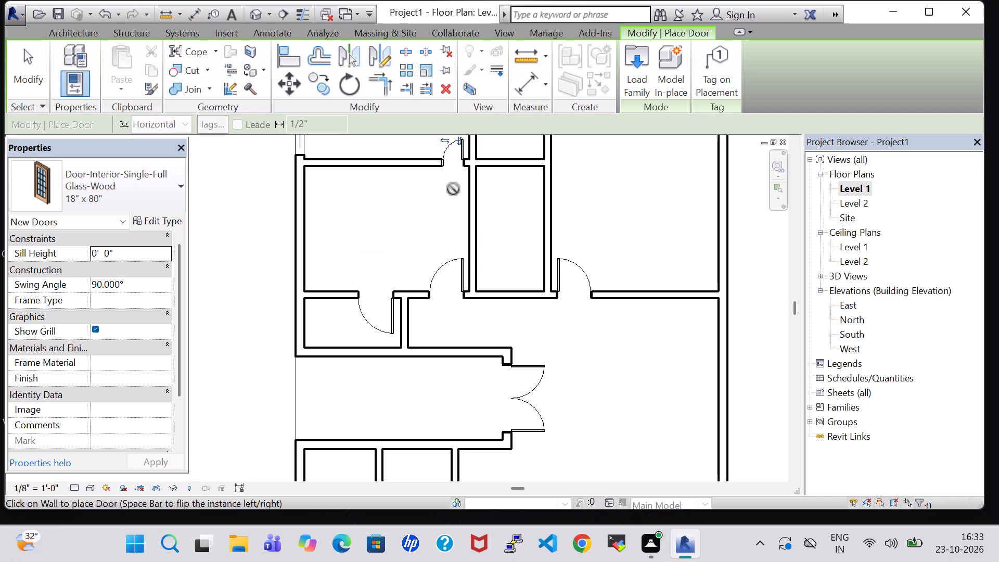
{"action": "key", "text": "Escape"}
{"action": "key", "text": "Escape"}
Set the width of the northwest balcony door's type to 2' 6".
{"action": "left_click", "coordinate": [448, 155]}
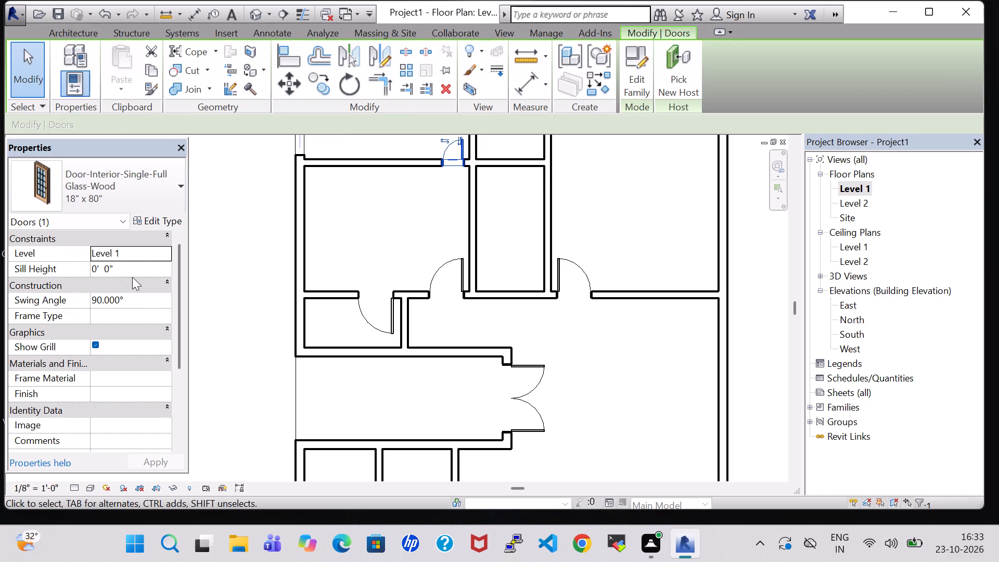
{"action": "left_click", "coordinate": [150, 222]}
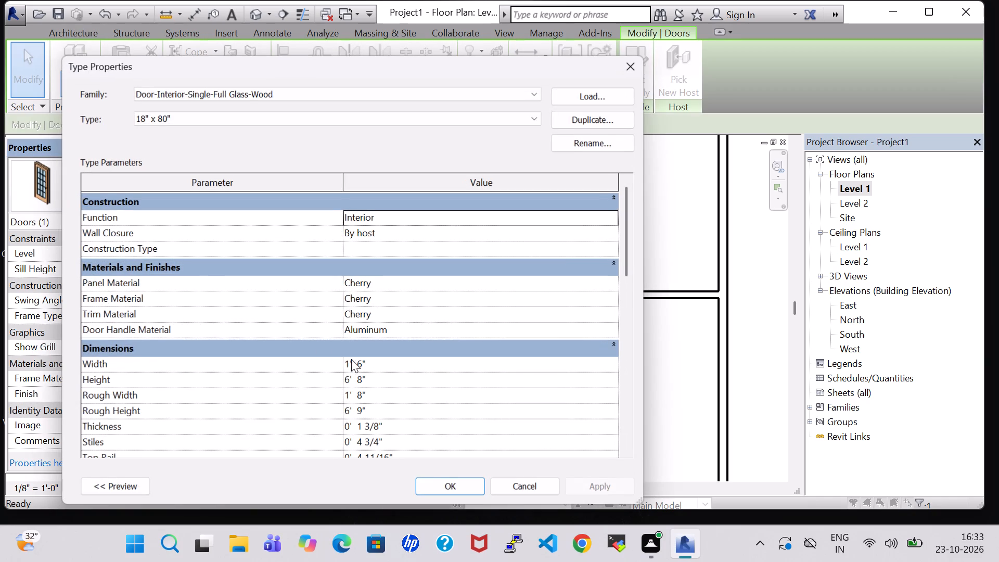
{"action": "left_click", "coordinate": [350, 357]}
{"action": "key", "text": "BackSpace"}
{"action": "key", "text": "2"}
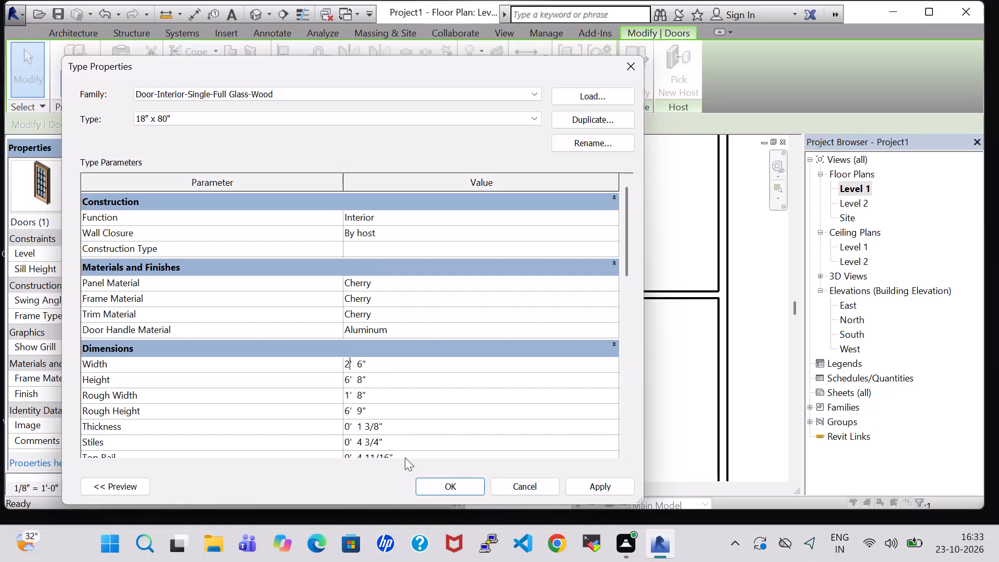
{"action": "left_click", "coordinate": [435, 487]}
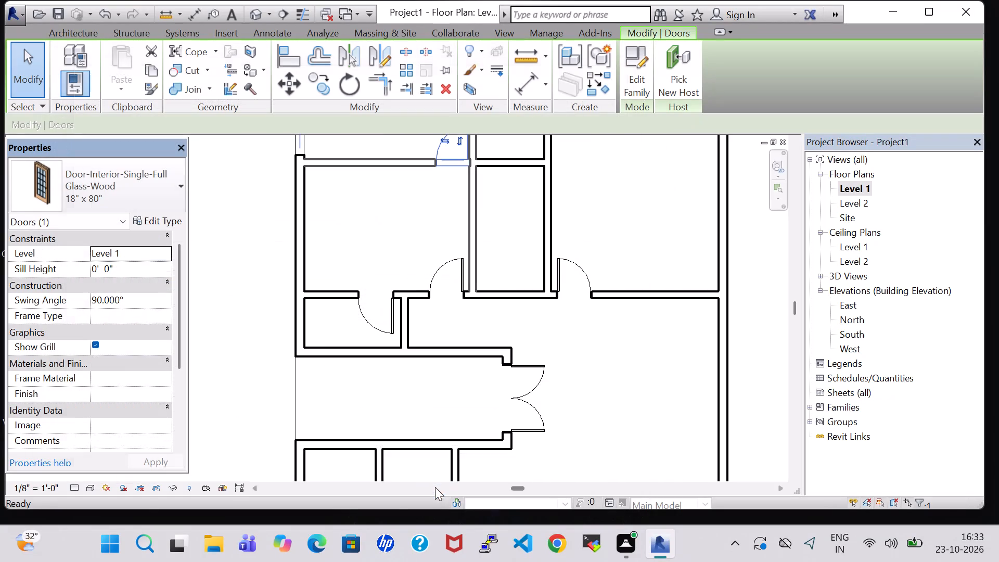
Nudge the widened northwest balcony door westward until it clears the room's east wall.
{"action": "key", "text": "Left"}
{"action": "key", "text": "Left"}
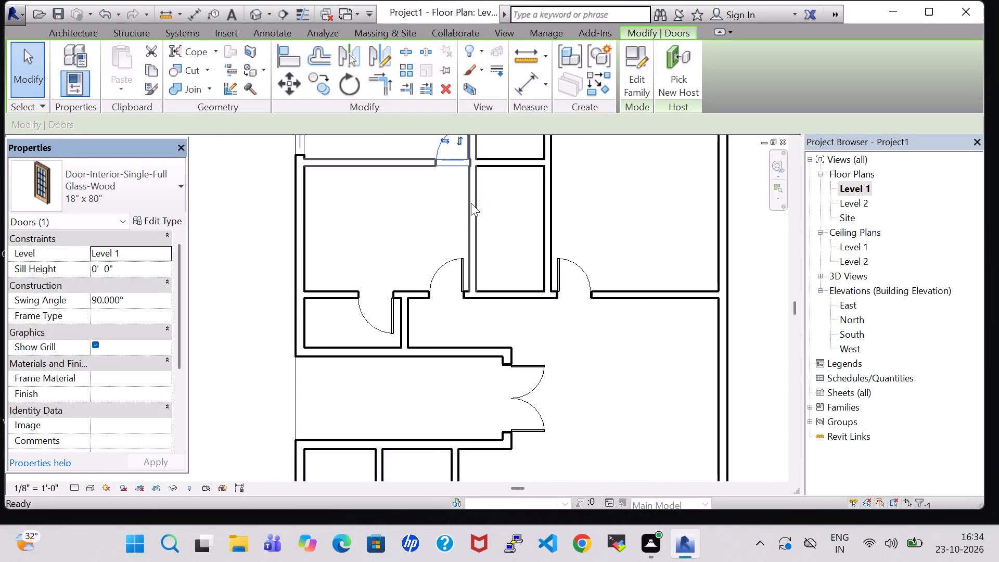
{"action": "left_click", "coordinate": [449, 186]}
{"action": "left_click", "coordinate": [446, 146]}
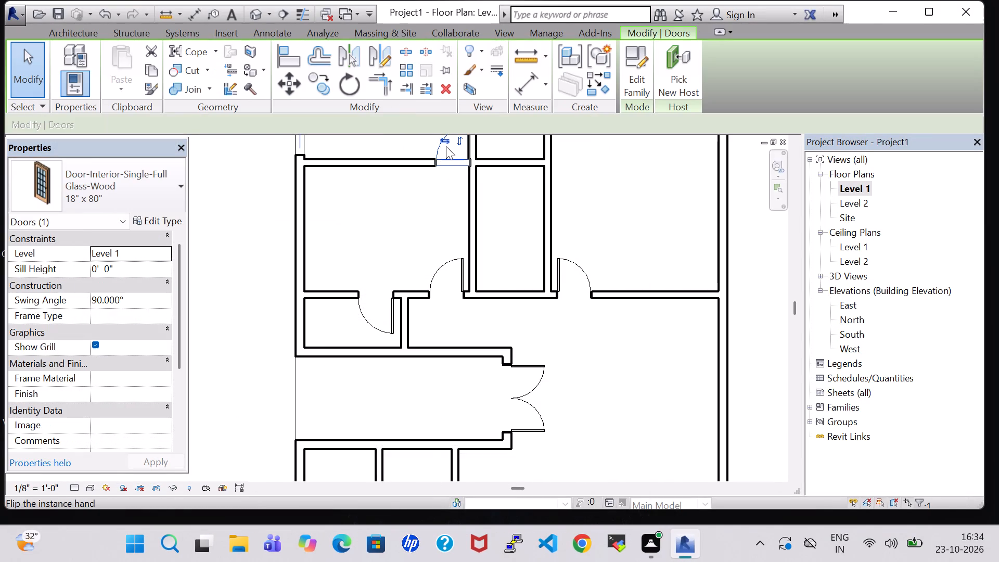
{"action": "key", "text": "Left"}
{"action": "key", "text": "Left"}
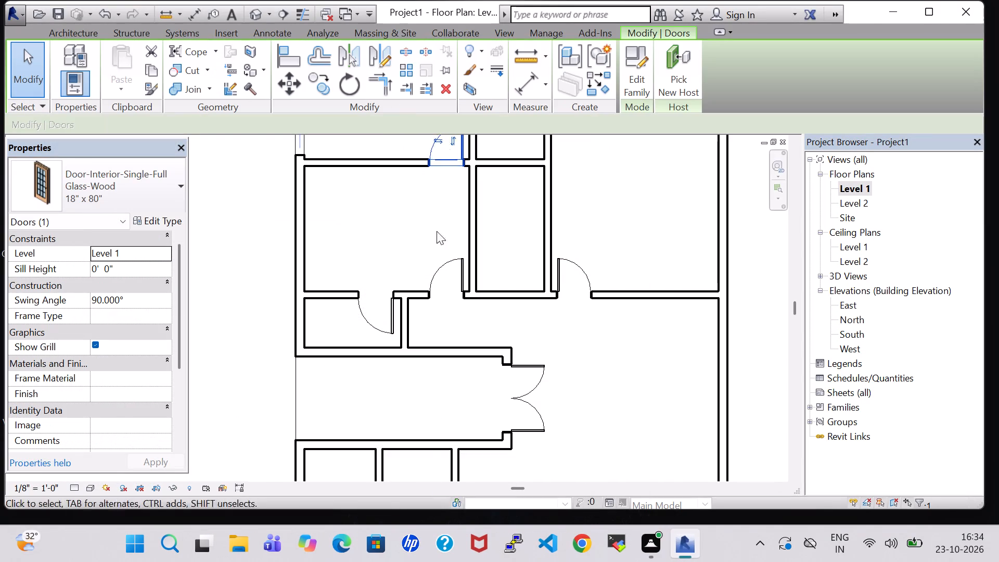
{"action": "scroll", "coordinate": [437, 231], "scroll_direction": "down", "scroll_amount": 4}
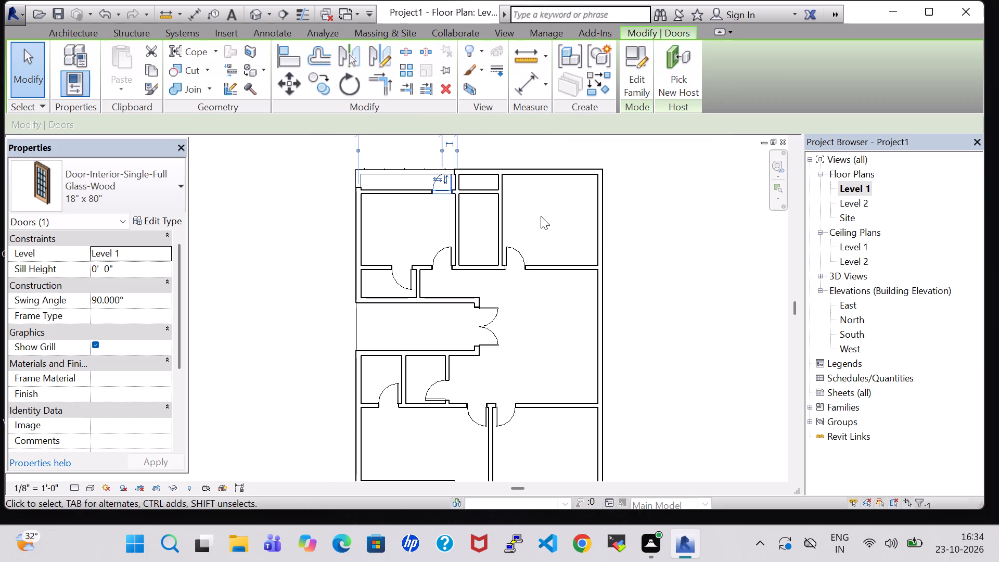
{"action": "left_click", "coordinate": [662, 240]}
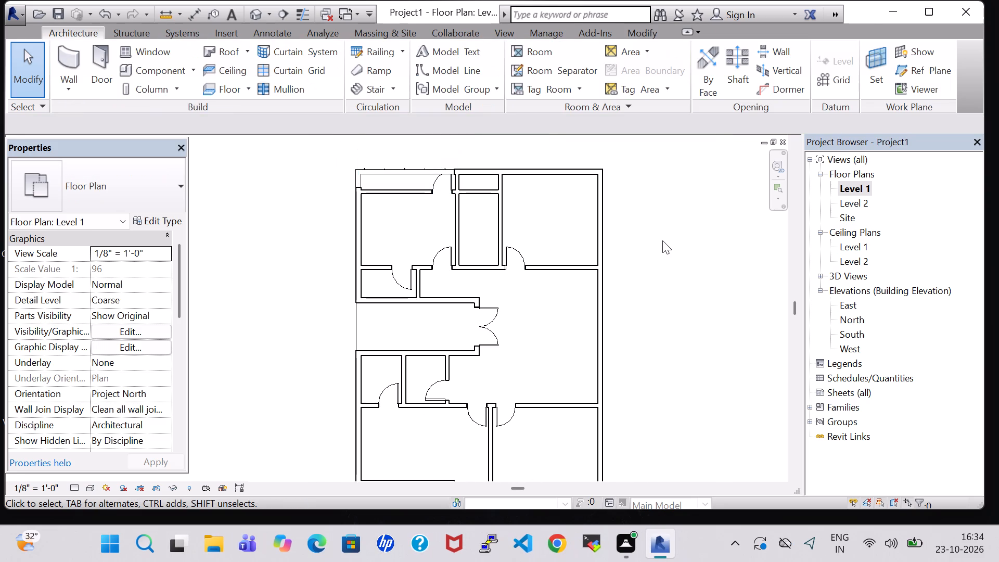
Examine the house's walls, doors and balconies in the 3D view, and return to the Level 1 floor plan.
{"action": "left_click", "coordinate": [255, 14]}
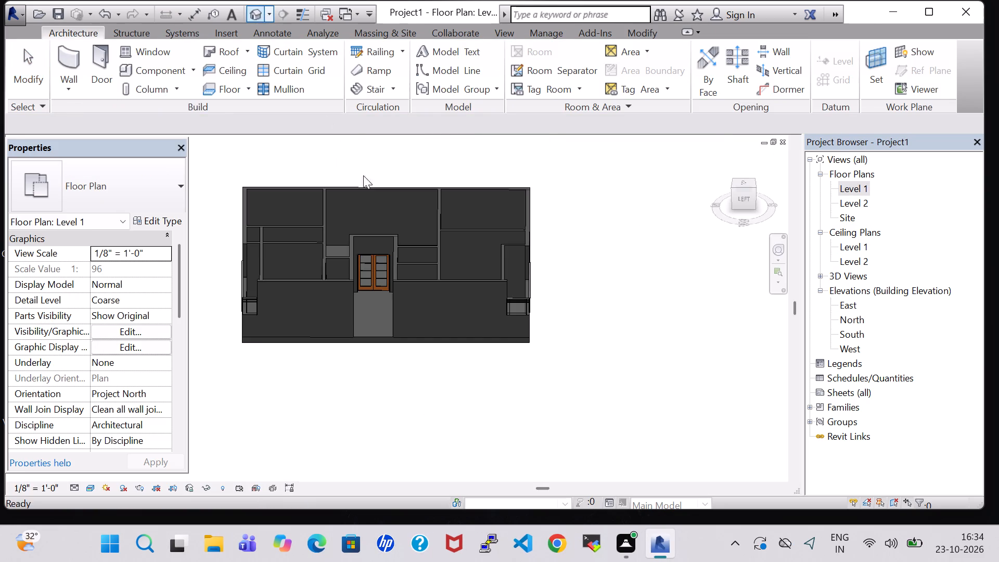
{"action": "middle_click_drag", "start_coordinate": [323, 401], "coordinate": [353, 401], "text": "shift"}
{"action": "middle_click", "coordinate": [353, 401], "text": "shift"}
{"action": "middle_click_drag", "start_coordinate": [358, 401], "coordinate": [364, 401], "text": "shift"}
{"action": "middle_click_drag", "start_coordinate": [376, 401], "coordinate": [414, 401], "text": "shift"}
{"action": "middle_click_drag", "start_coordinate": [321, 377], "coordinate": [454, 400]}
{"action": "middle_click_drag", "start_coordinate": [415, 388], "coordinate": [452, 400], "text": "shift"}
{"action": "scroll", "coordinate": [409, 365], "scroll_direction": "up", "scroll_amount": 5}
{"action": "middle_click_drag", "start_coordinate": [520, 328], "coordinate": [407, 392], "text": "shift"}
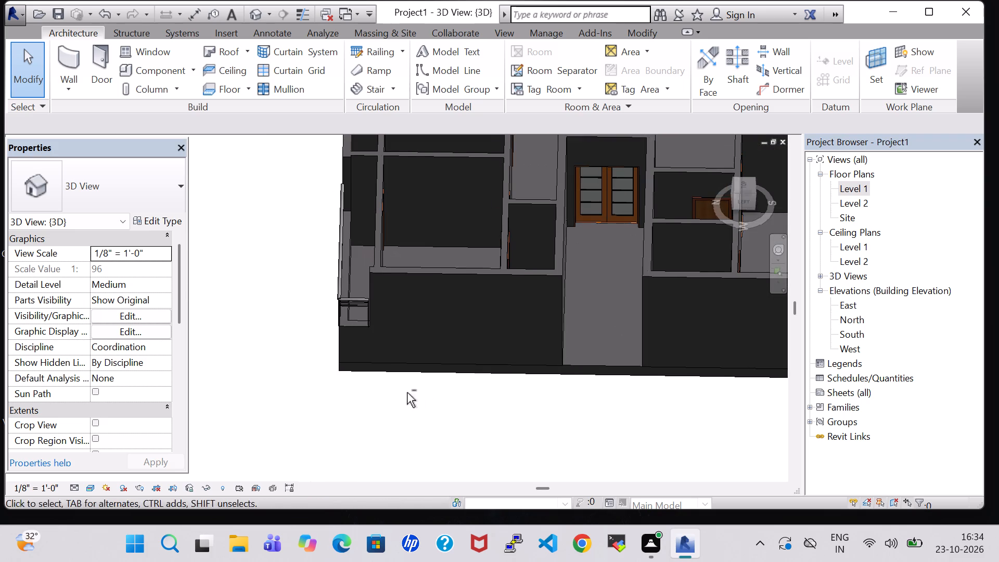
{"action": "double_click", "coordinate": [860, 189]}
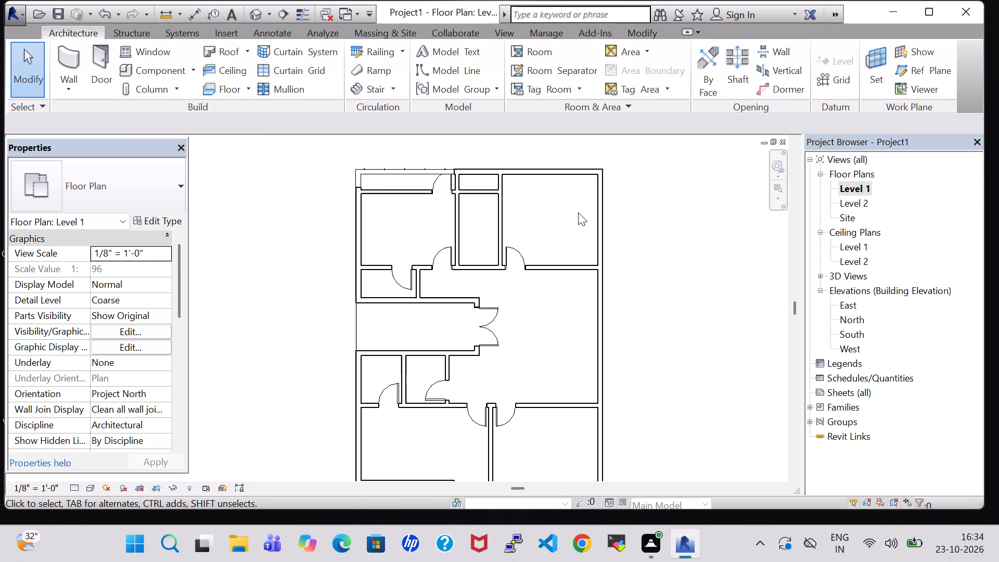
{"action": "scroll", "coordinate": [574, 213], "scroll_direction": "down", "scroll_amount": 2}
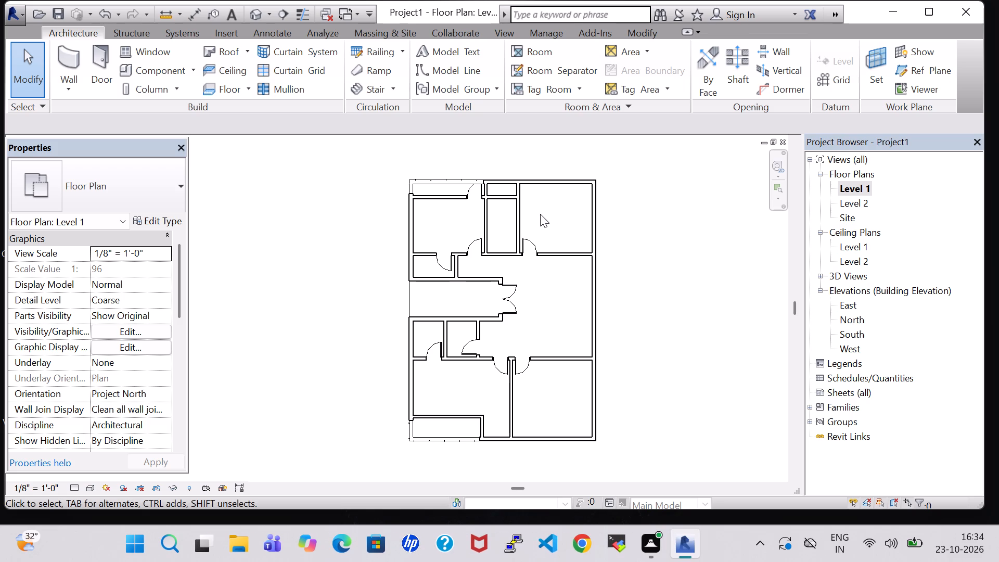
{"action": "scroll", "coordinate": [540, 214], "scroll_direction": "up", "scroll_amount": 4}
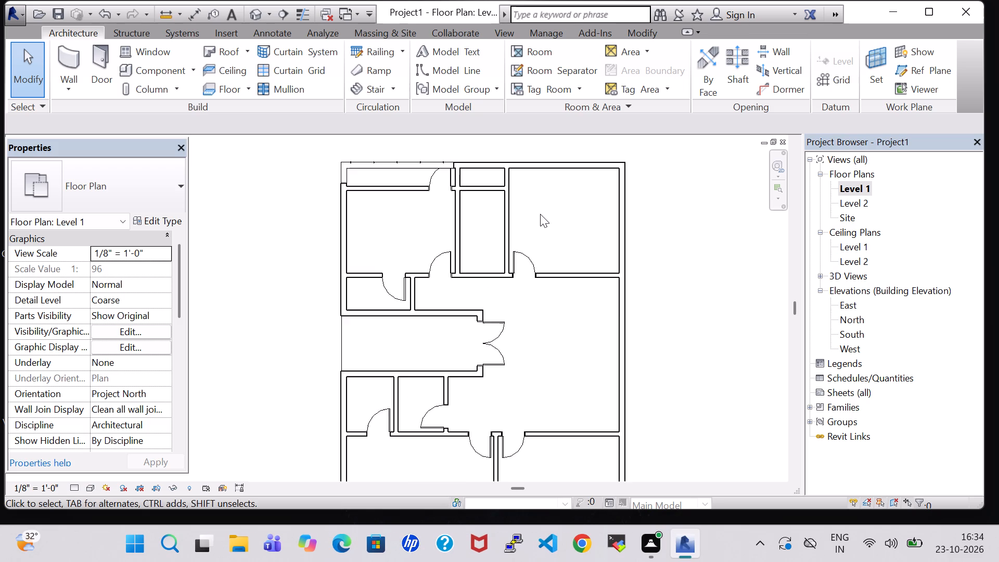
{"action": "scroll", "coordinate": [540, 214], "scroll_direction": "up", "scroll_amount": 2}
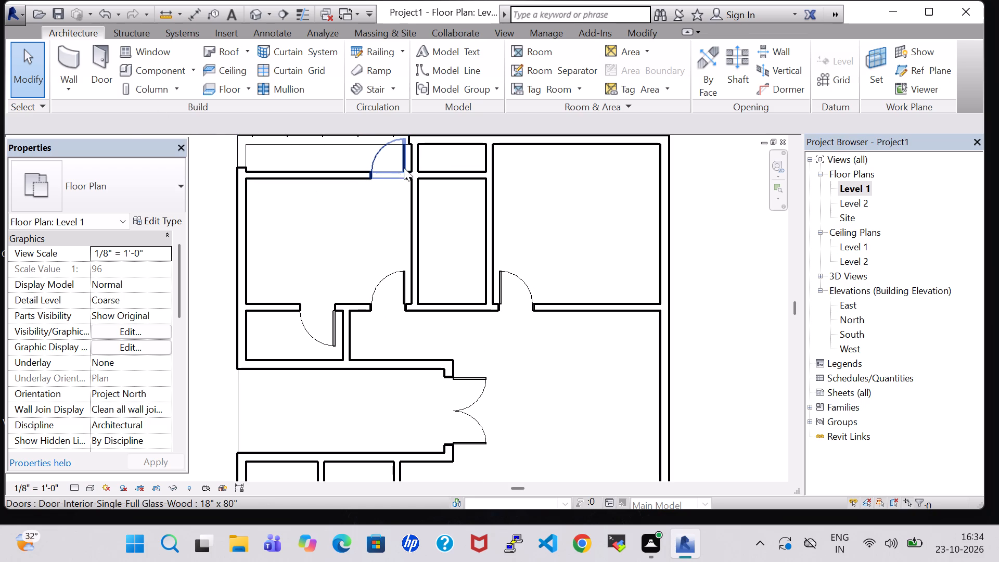
Place a Single-Flush 30" x 80" door in the narrow north-middle room's north partition, hinged east and swinging north into the small space.
{"action": "left_click", "coordinate": [96, 68]}
{"action": "left_click", "coordinate": [138, 200]}
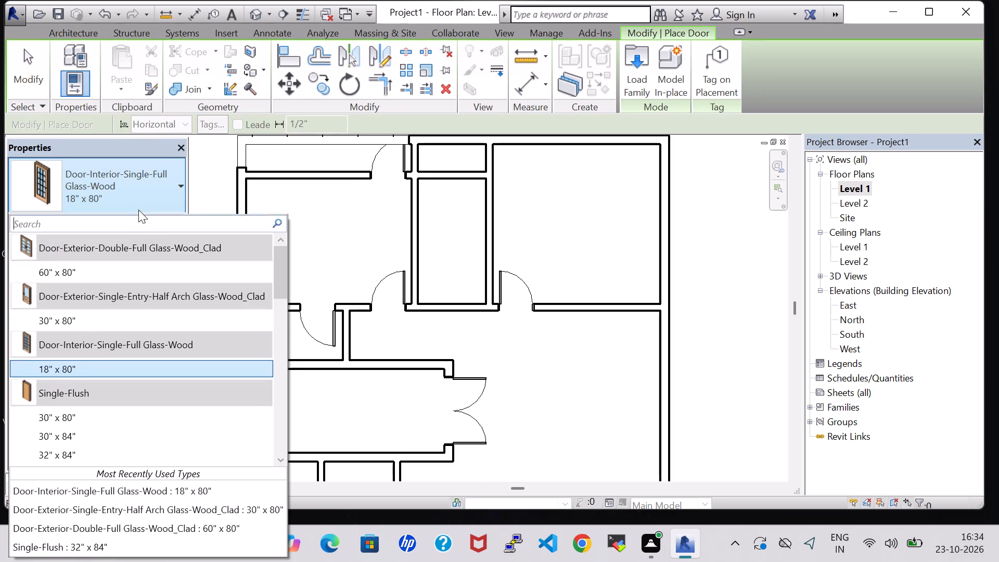
{"action": "left_click", "coordinate": [68, 412]}
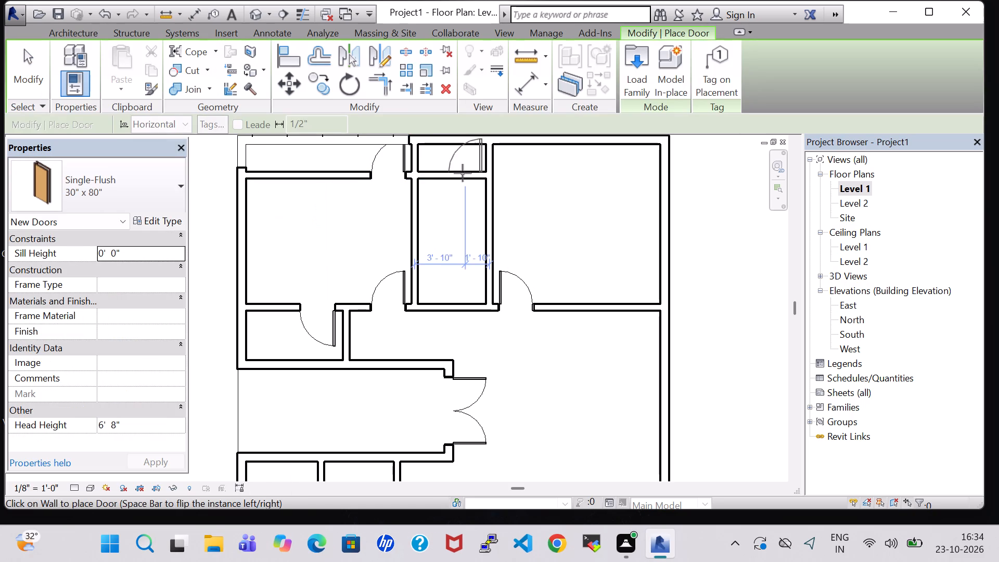
{"action": "left_click", "coordinate": [465, 171]}
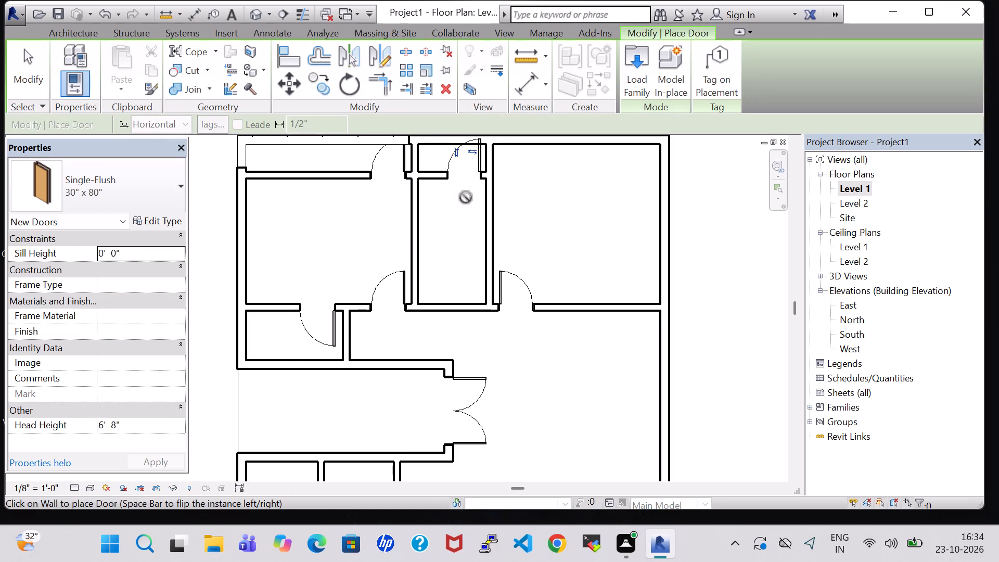
{"action": "key", "text": "Escape"}
{"action": "key", "text": "Escape"}
Set the width of the new Single-Flush 30" x 80" door's type to 2' 0".
{"action": "left_click", "coordinate": [459, 163]}
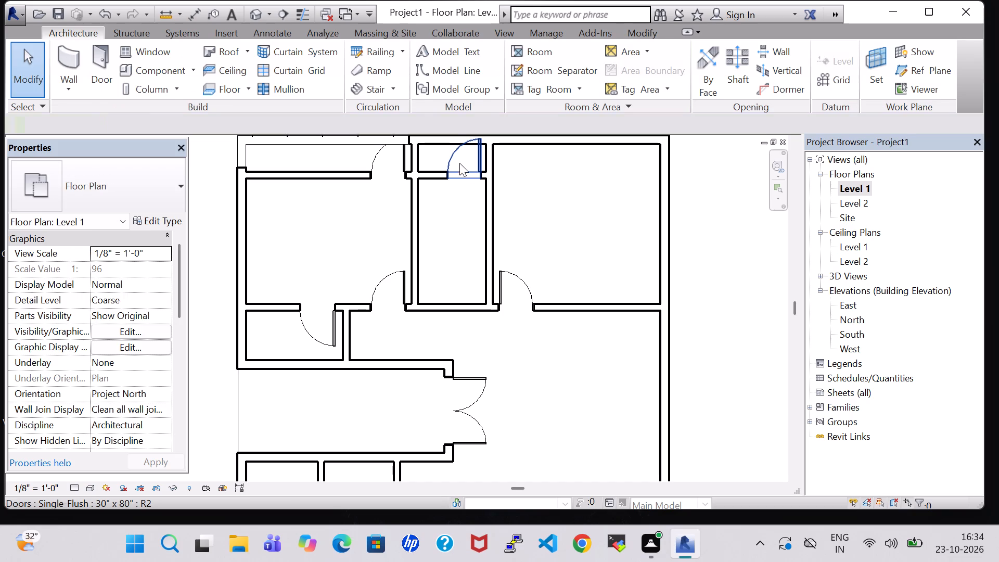
{"action": "left_click", "coordinate": [142, 226]}
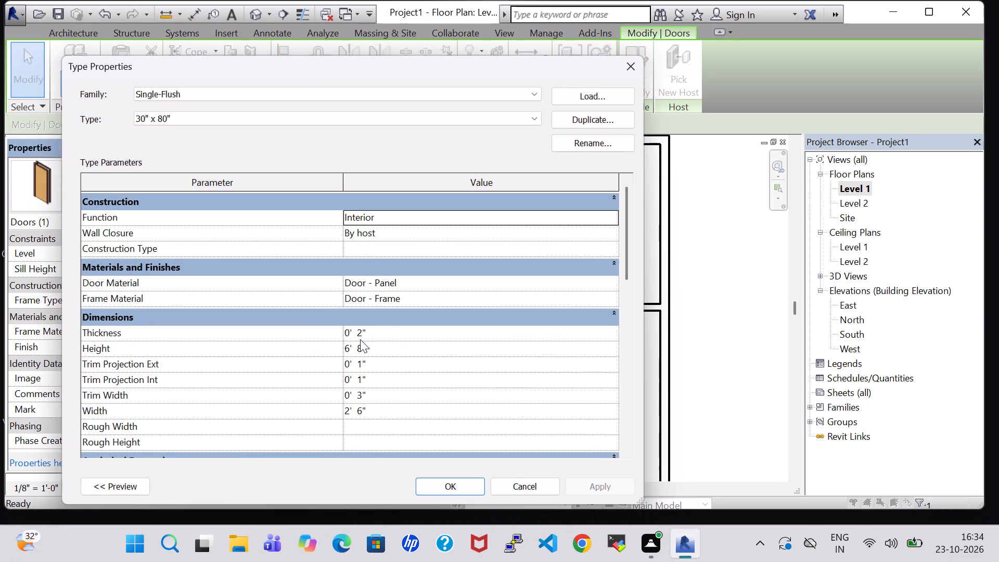
{"action": "left_click", "coordinate": [363, 407]}
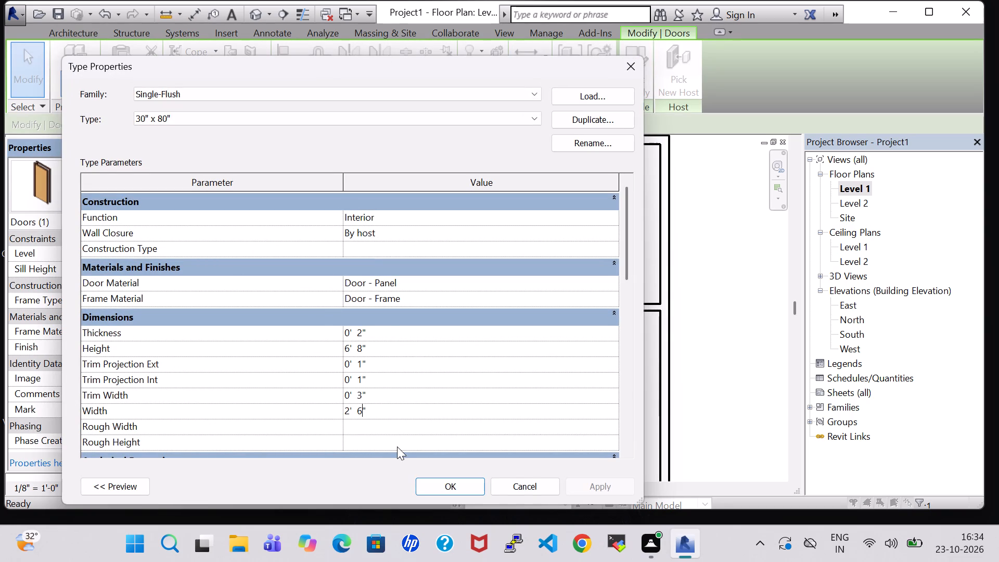
{"action": "key", "text": "BackSpace"}
{"action": "left_click", "coordinate": [569, 488]}
{"action": "left_click", "coordinate": [604, 264]}
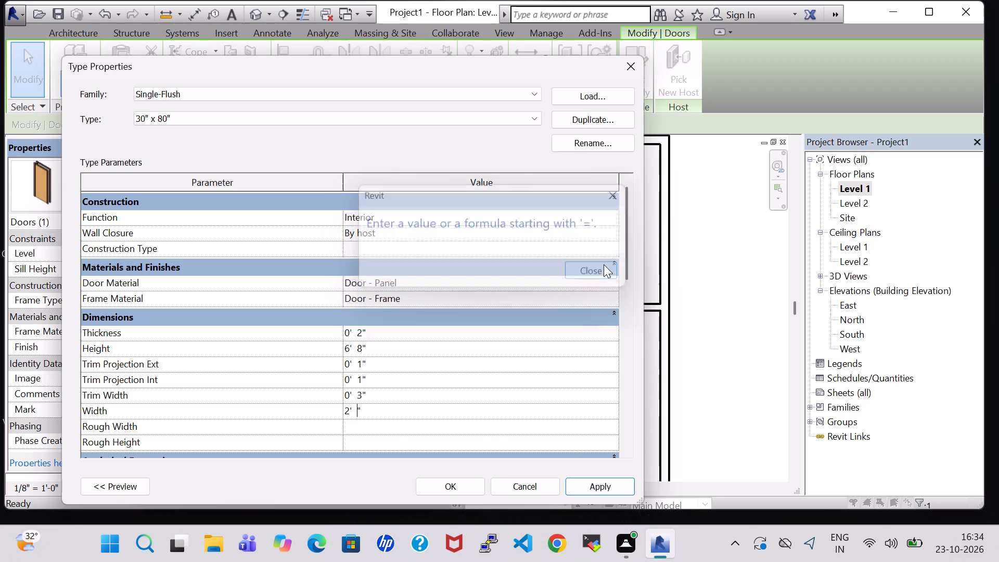
{"action": "key", "text": "0"}
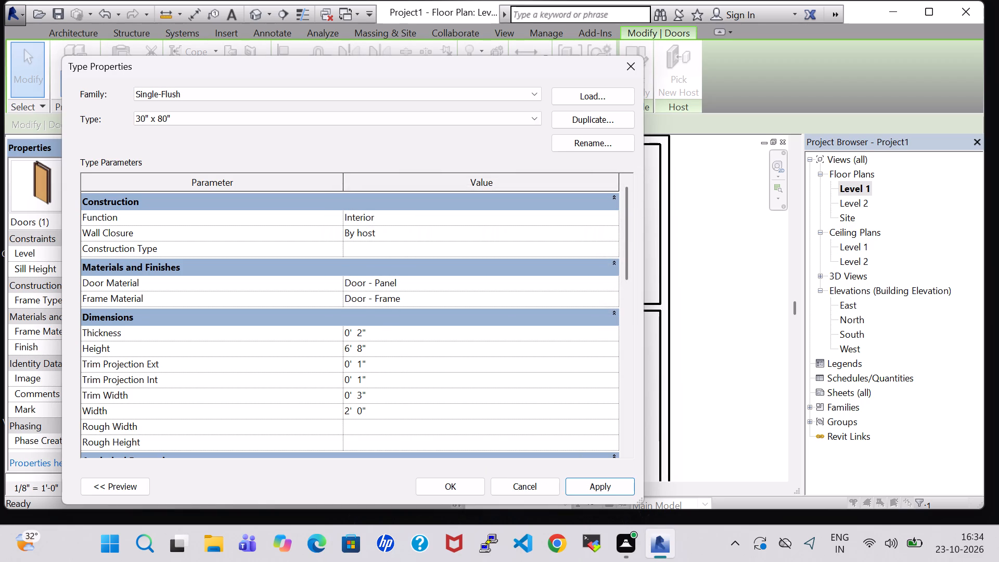
{"action": "left_click", "coordinate": [600, 484]}
{"action": "left_click", "coordinate": [432, 486]}
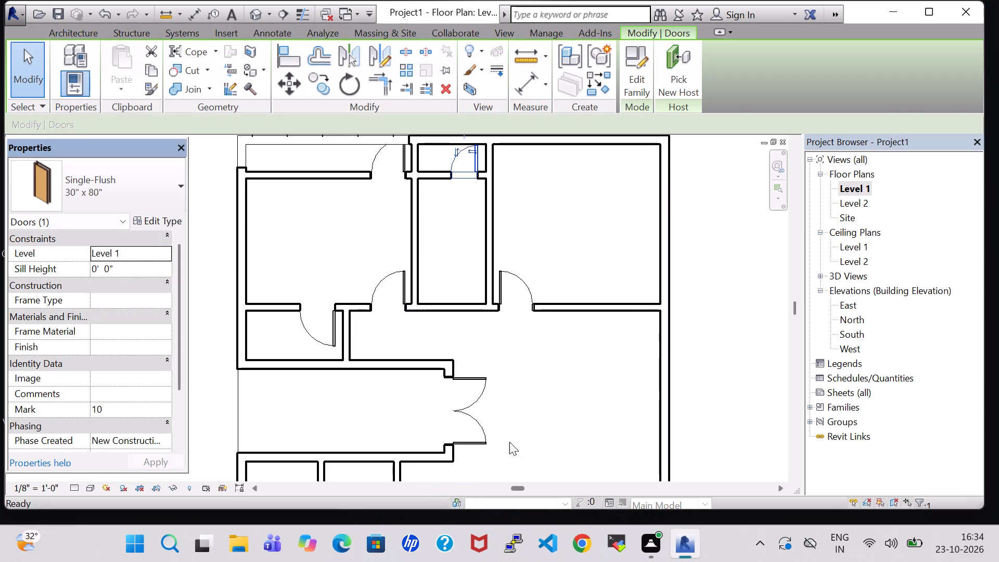
{"action": "left_click", "coordinate": [685, 276]}
Set the width of the northwest full-glass balcony door's type to 2' 0".
{"action": "scroll", "coordinate": [685, 276], "scroll_direction": "down", "scroll_amount": 1}
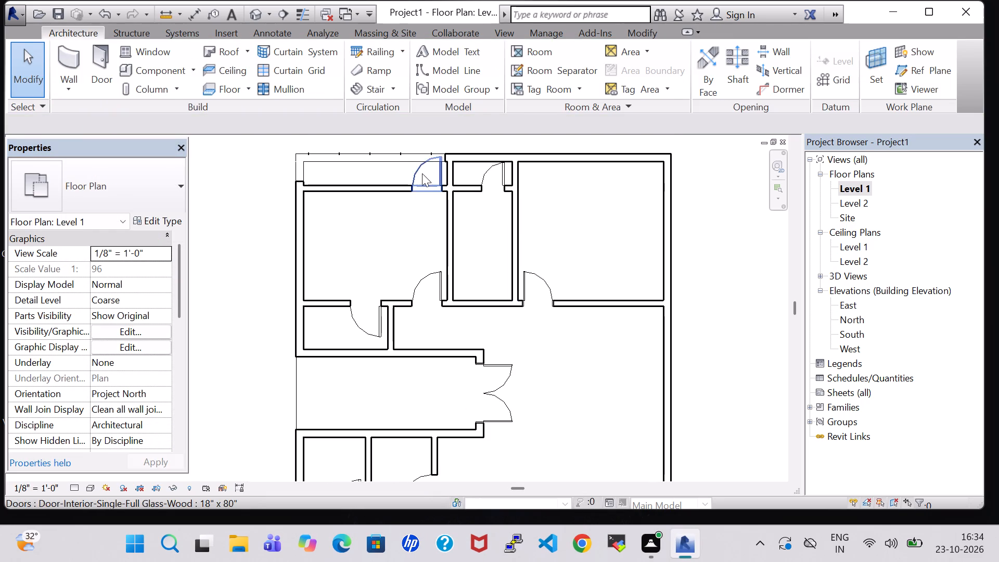
{"action": "left_click", "coordinate": [422, 173]}
{"action": "left_click", "coordinate": [164, 226]}
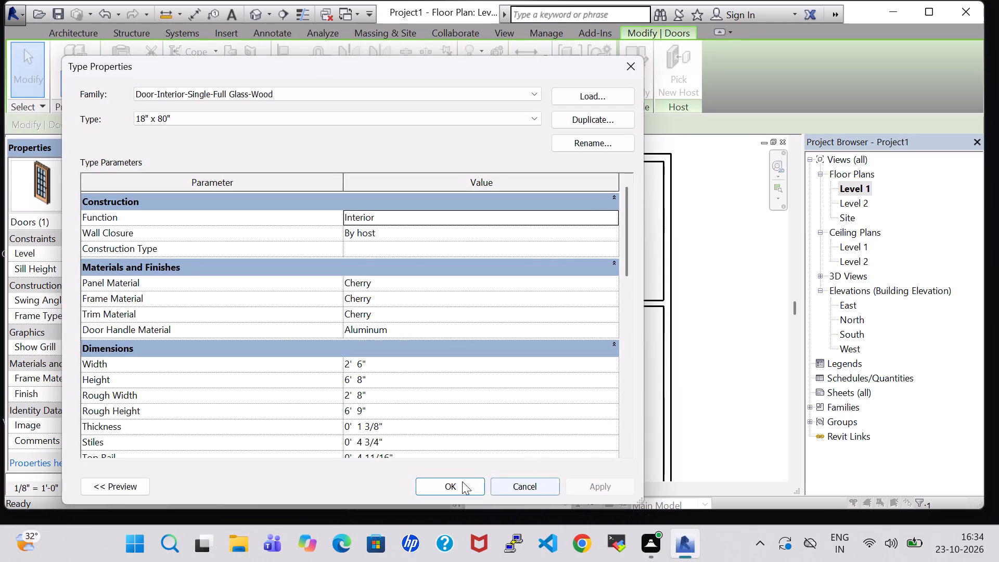
{"action": "left_click", "coordinate": [361, 362]}
{"action": "key", "text": "Right"}
{"action": "key", "text": "BackSpace"}
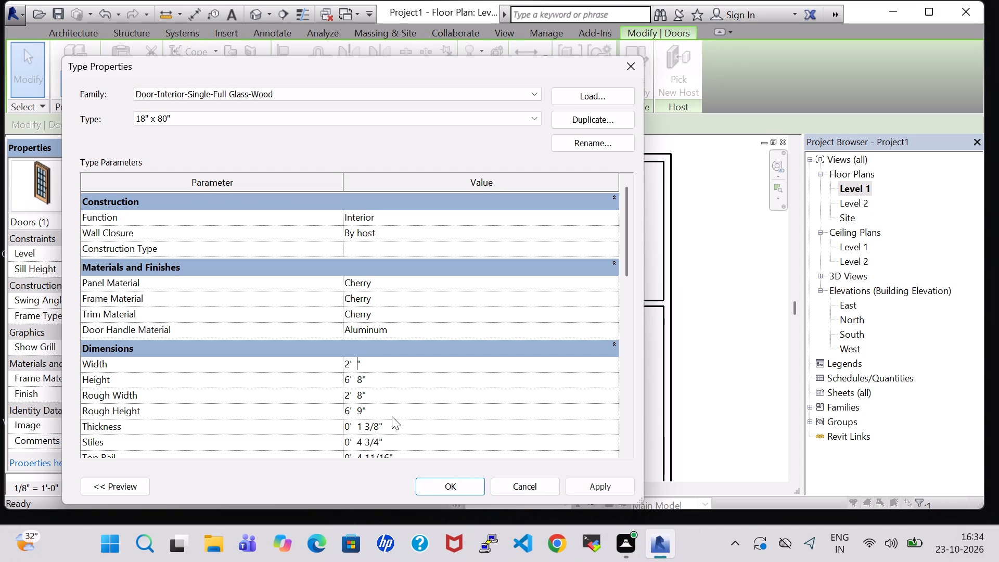
{"action": "key", "text": "0"}
{"action": "left_click", "coordinate": [590, 489]}
{"action": "left_click", "coordinate": [450, 490]}
{"action": "left_click", "coordinate": [659, 310]}
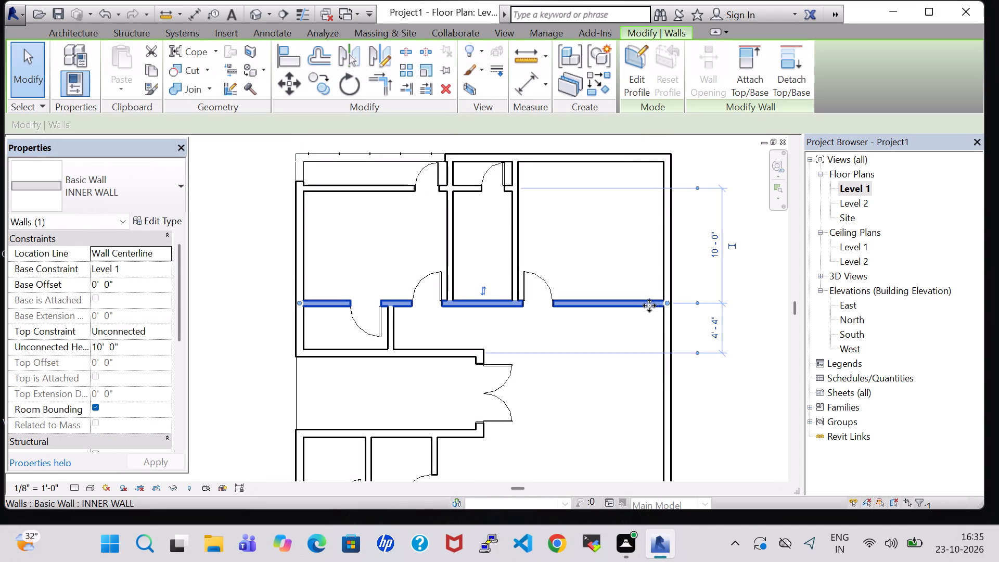
{"action": "left_click", "coordinate": [764, 373]}
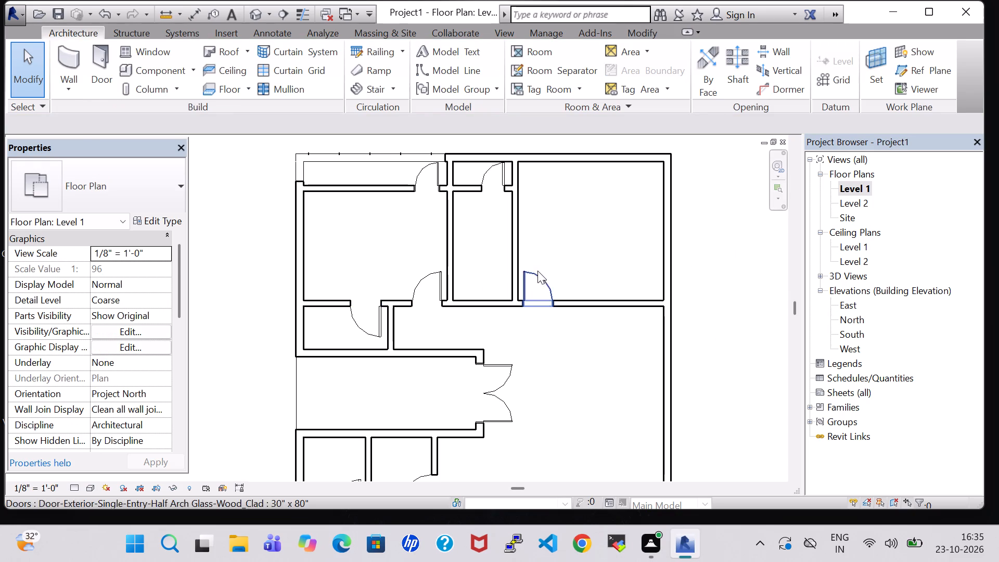
Place a 30" x 80" half-arch glass entry door in the narrow north-middle room's south wall, about 2' 0" from its east wall, hinged east and swinging inward.
{"action": "left_click", "coordinate": [100, 68]}
{"action": "left_click", "coordinate": [143, 190]}
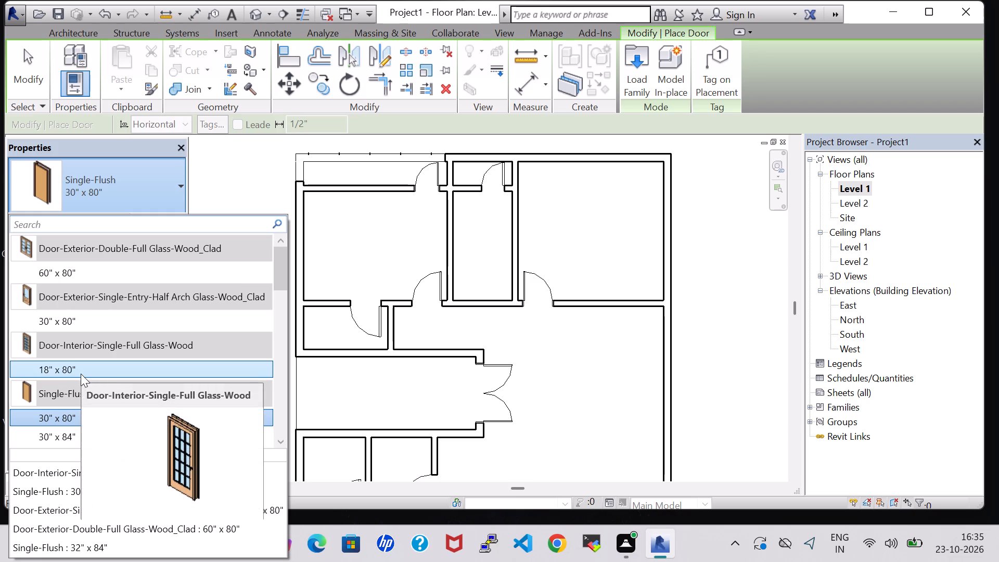
{"action": "scroll", "coordinate": [169, 352], "scroll_direction": "down", "scroll_amount": 1}
{"action": "scroll", "coordinate": [169, 352], "scroll_direction": "up", "scroll_amount": 1}
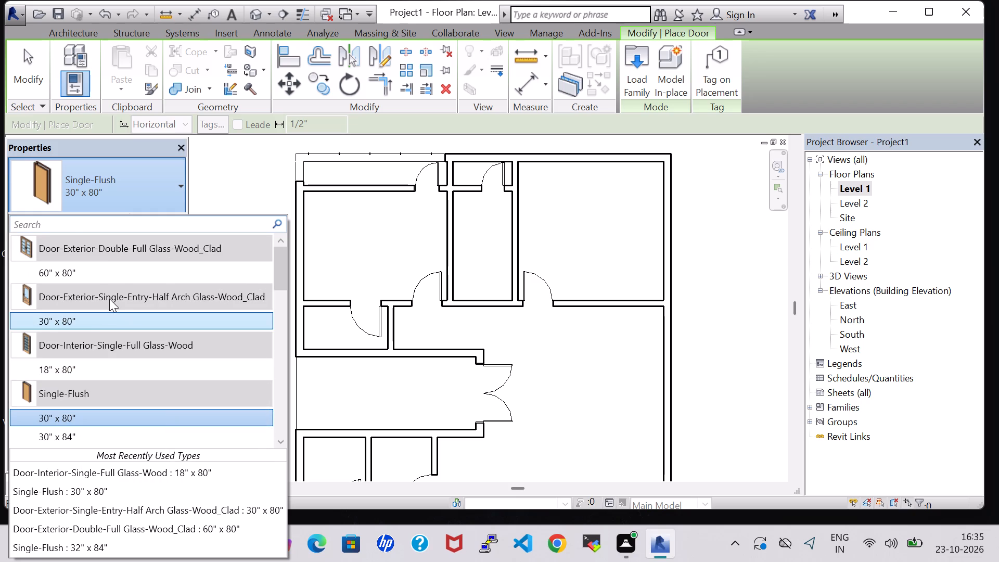
{"action": "left_click", "coordinate": [104, 324]}
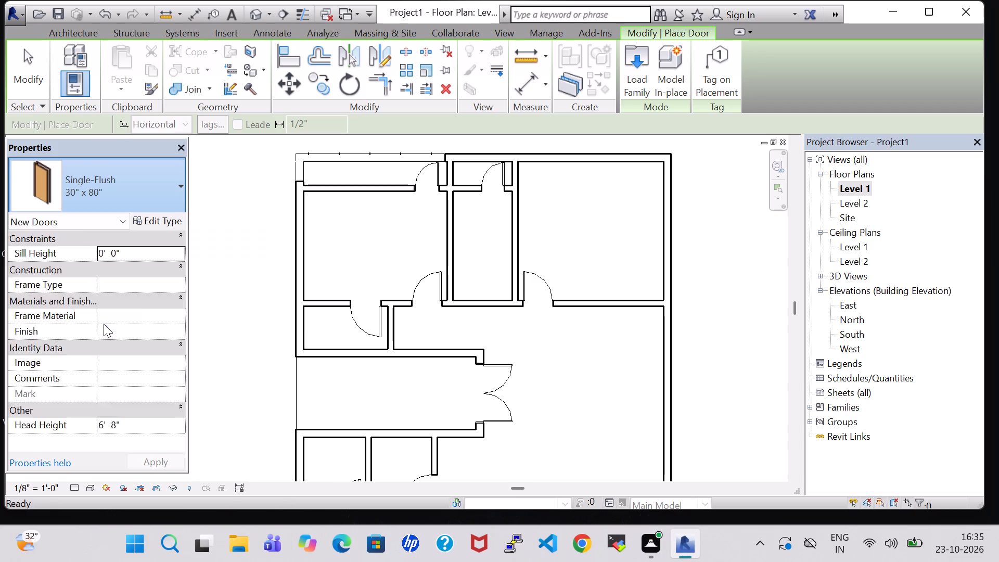
{"action": "scroll", "coordinate": [481, 318], "scroll_direction": "up", "scroll_amount": 4}
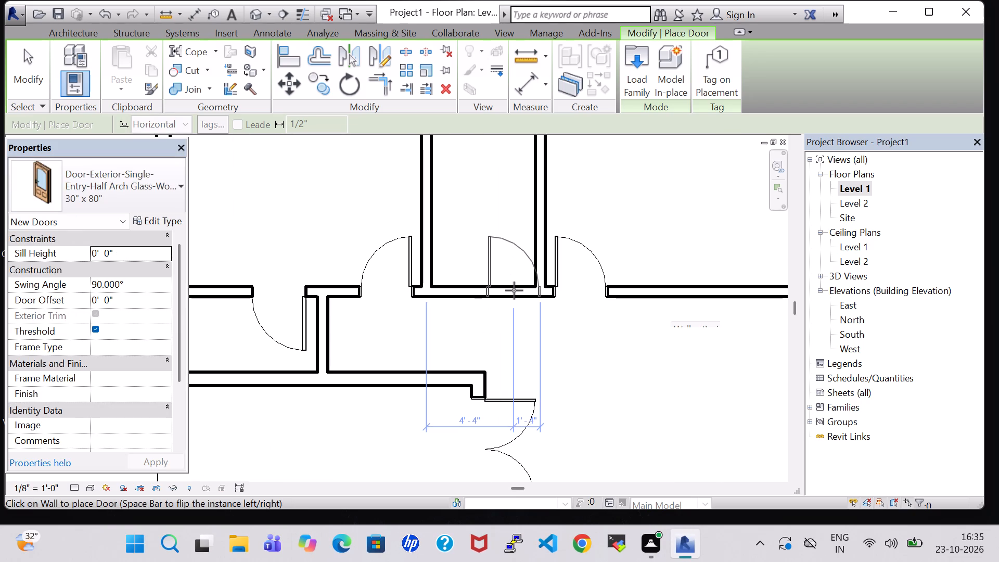
{"action": "key", "text": "space"}
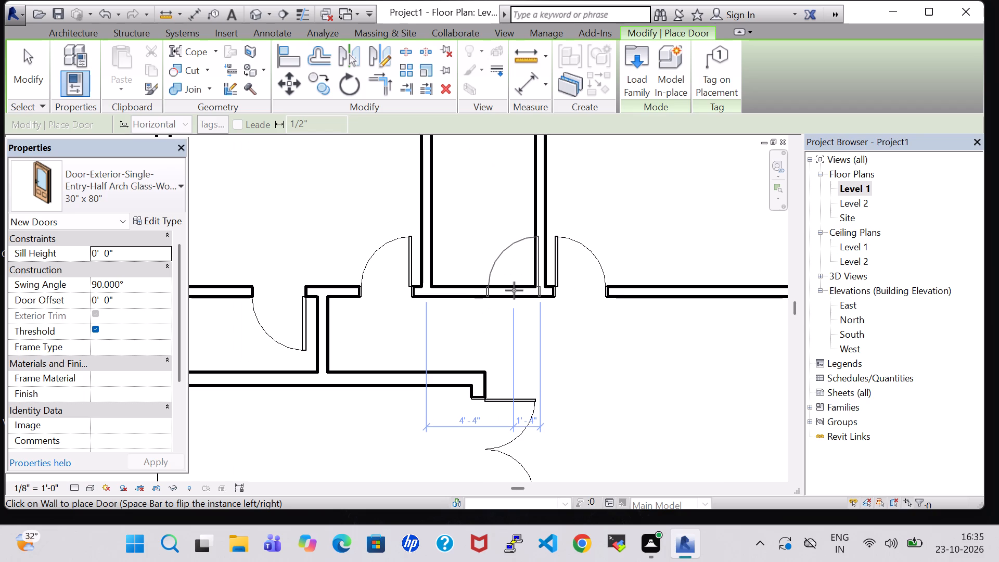
{"action": "left_click", "coordinate": [501, 288]}
{"action": "scroll", "coordinate": [574, 366], "scroll_direction": "down", "scroll_amount": 2}
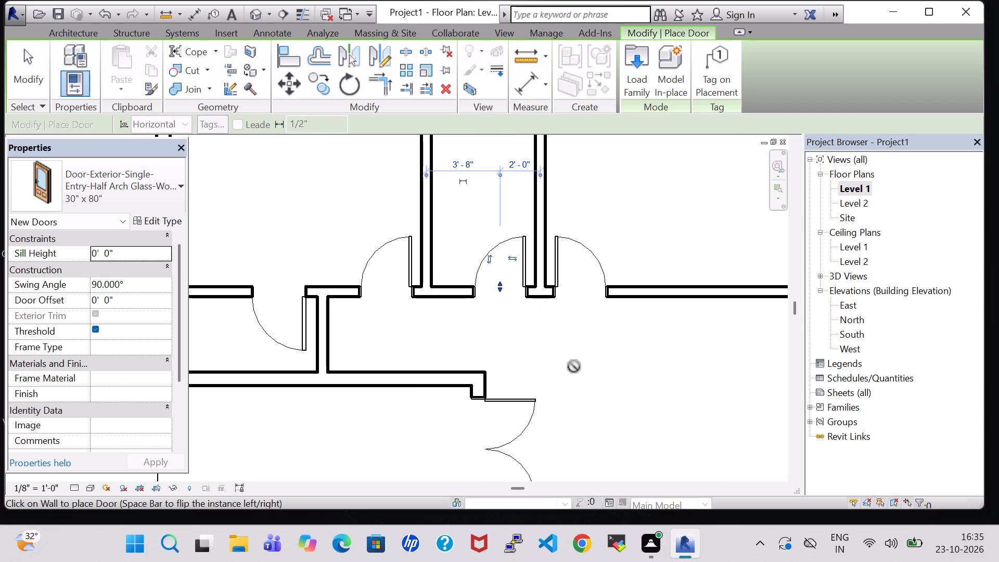
{"action": "scroll", "coordinate": [574, 366], "scroll_direction": "down", "scroll_amount": 4}
{"action": "key", "text": "Escape"}
{"action": "scroll", "coordinate": [690, 331], "scroll_direction": "down", "scroll_amount": 2}
{"action": "key", "text": "Escape"}
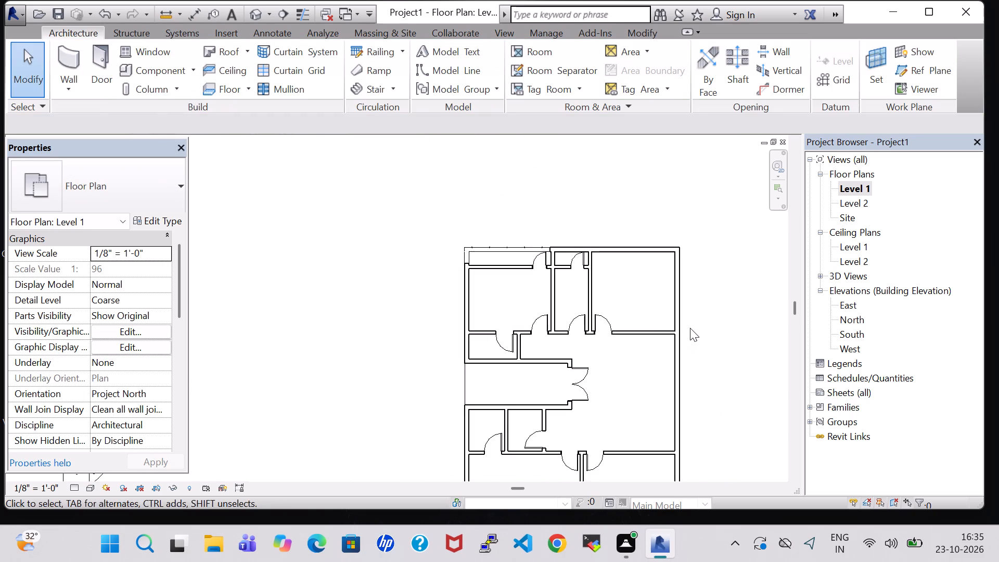
Examine the whole floor plan and the house in the 3D view, and return to the Level 1 floor plan.
{"action": "middle_click_drag", "start_coordinate": [694, 328], "coordinate": [613, 227]}
{"action": "scroll", "coordinate": [650, 232], "scroll_direction": "up", "scroll_amount": 1}
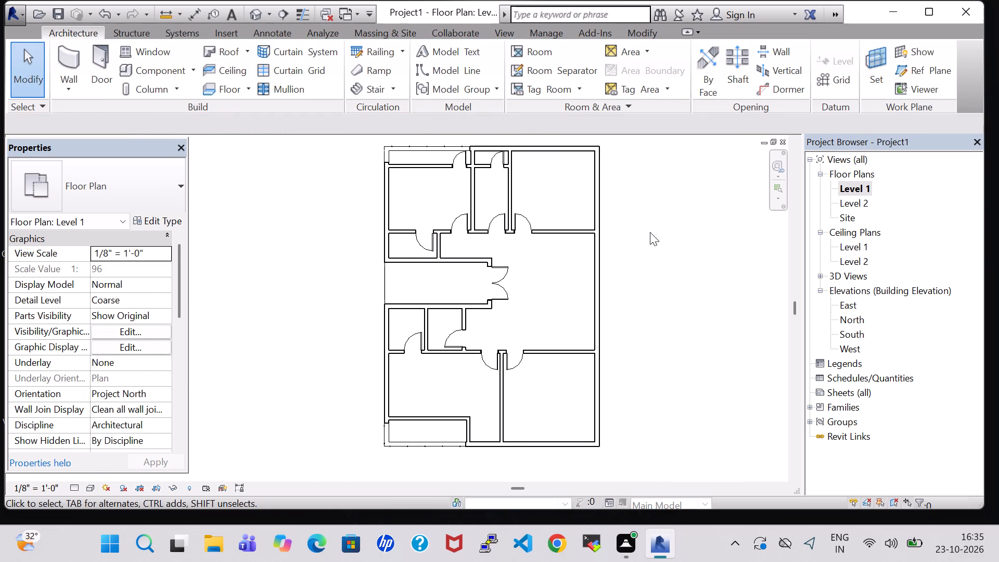
{"action": "middle_click_drag", "start_coordinate": [650, 232], "coordinate": [649, 247]}
{"action": "scroll", "coordinate": [649, 247], "scroll_direction": "down", "scroll_amount": 1}
{"action": "middle_click_drag", "start_coordinate": [649, 247], "coordinate": [639, 244]}
{"action": "left_click", "coordinate": [251, 8]}
{"action": "scroll", "coordinate": [508, 407], "scroll_direction": "down", "scroll_amount": 1}
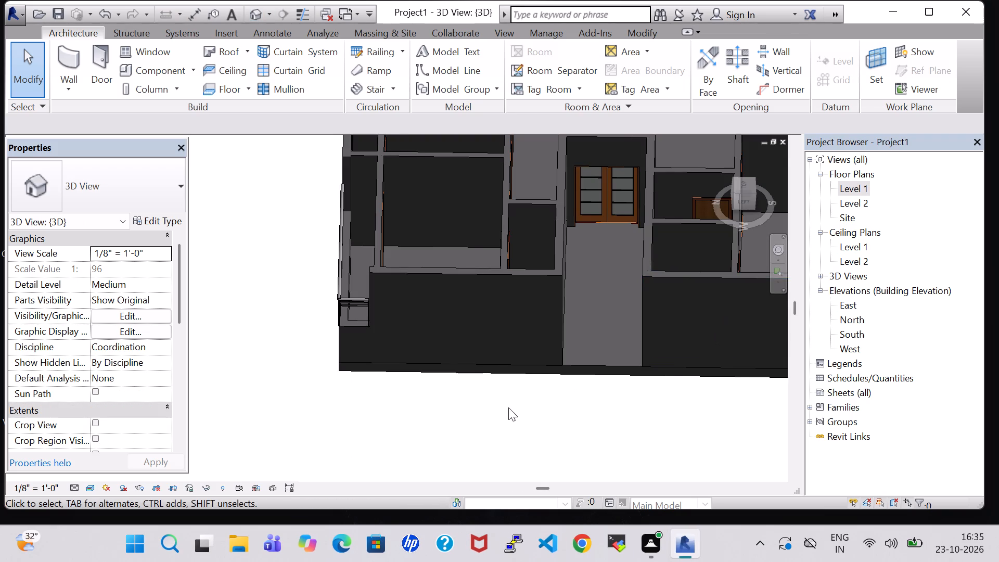
{"action": "scroll", "coordinate": [571, 423], "scroll_direction": "down", "scroll_amount": 3}
{"action": "double_click", "coordinate": [853, 190]}
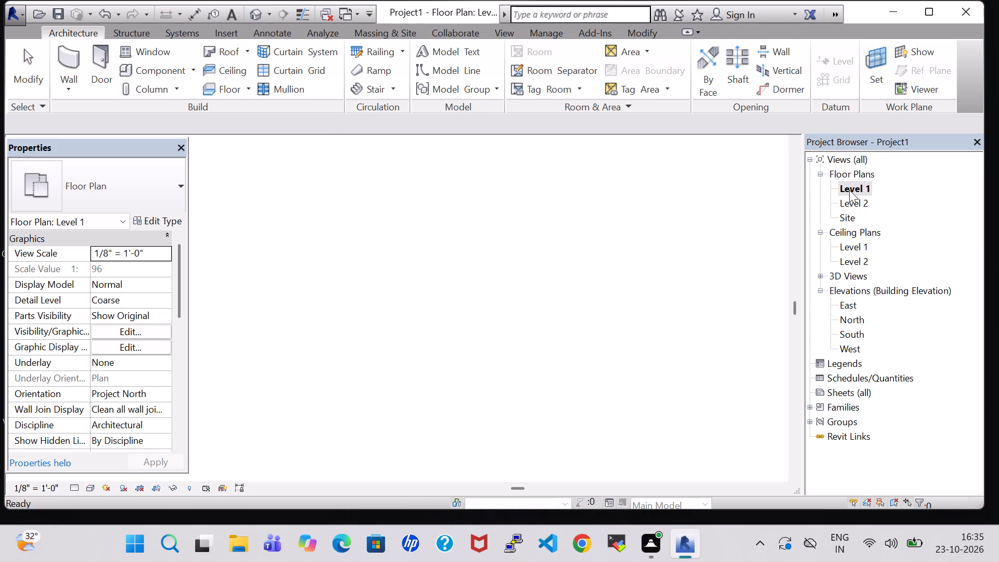
Assign the Brick, Common material to the structure layer of the exterior Generic - 8" wall type.
{"action": "scroll", "coordinate": [551, 360], "scroll_direction": "down", "scroll_amount": 2}
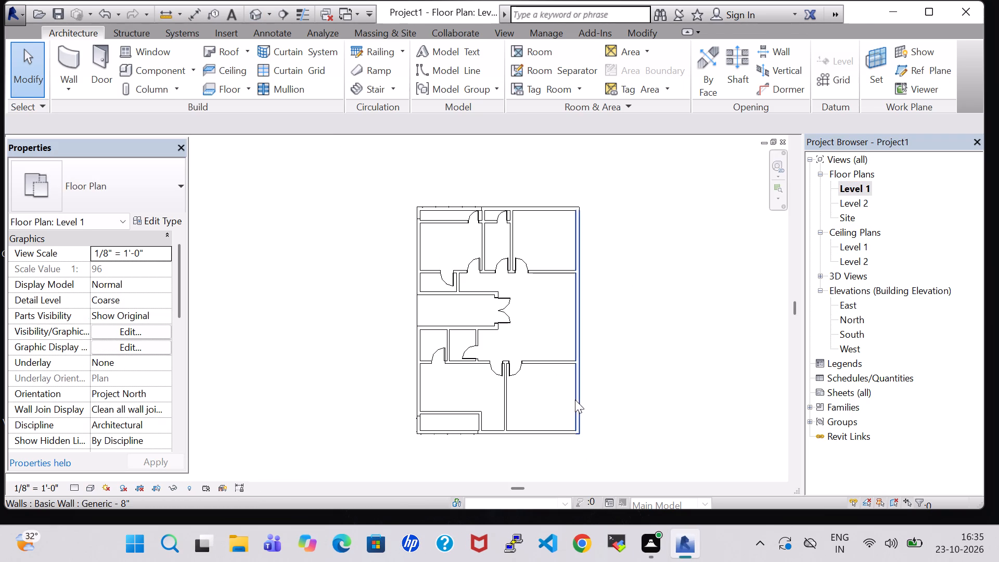
{"action": "left_click", "coordinate": [575, 400]}
{"action": "left_click", "coordinate": [153, 219]}
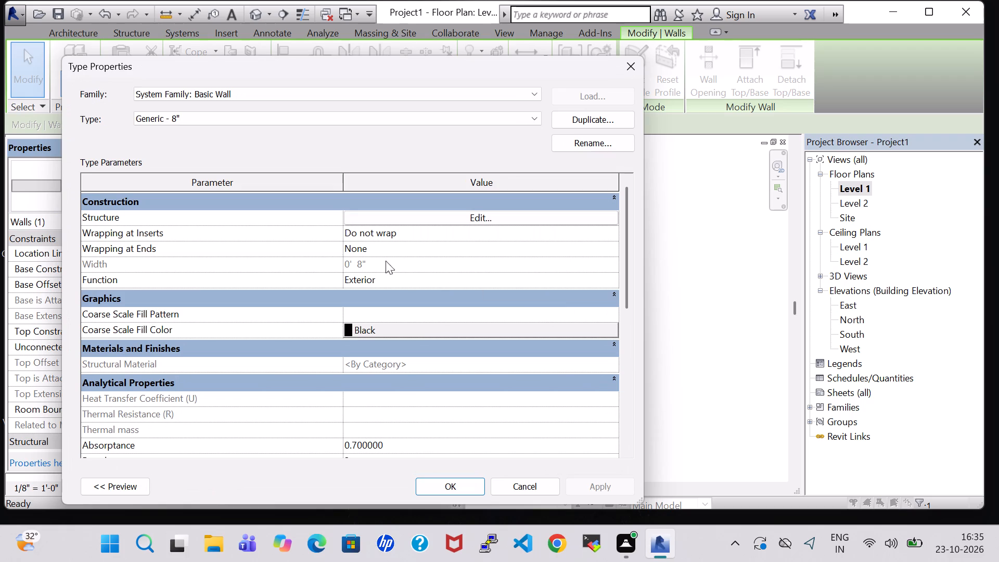
{"action": "left_click", "coordinate": [450, 216]}
{"action": "left_click", "coordinate": [338, 213]}
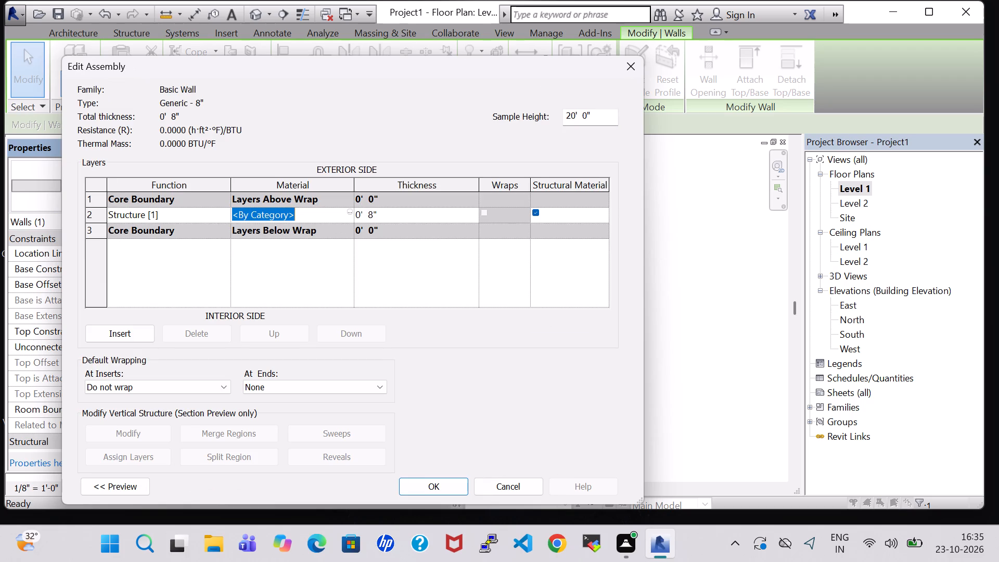
{"action": "left_click", "coordinate": [350, 210]}
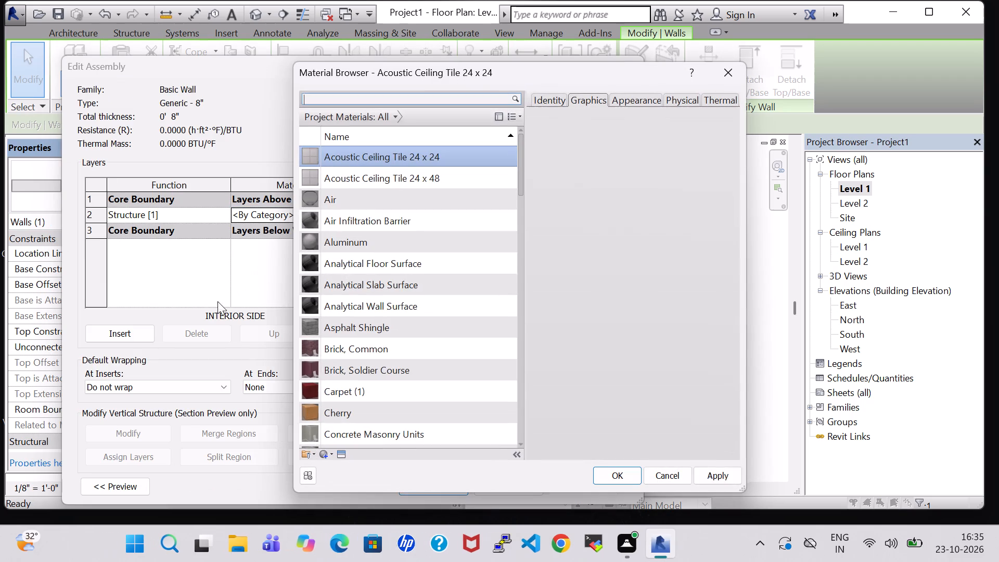
{"action": "left_click", "coordinate": [369, 347]}
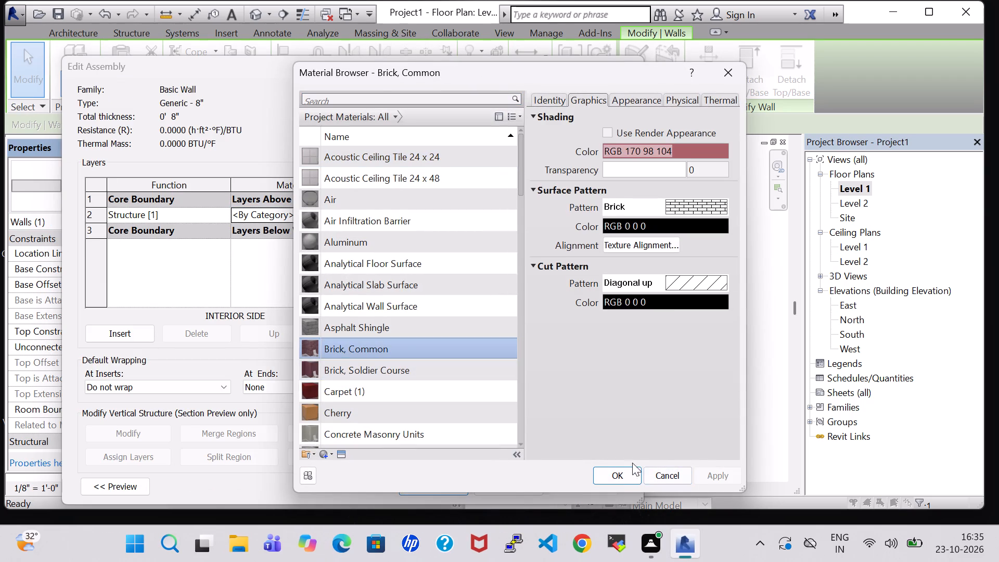
{"action": "left_click", "coordinate": [624, 472]}
{"action": "left_click", "coordinate": [445, 486]}
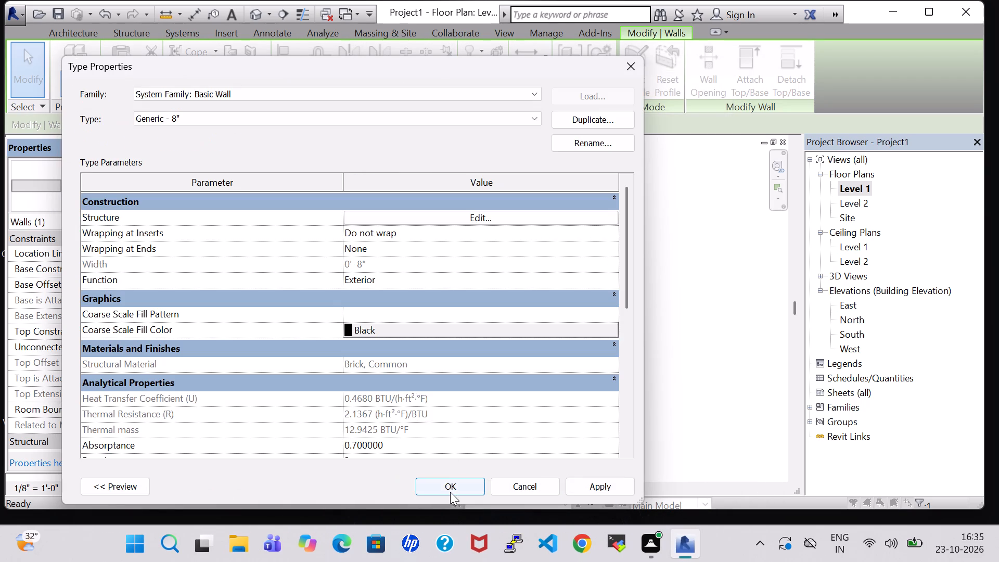
{"action": "left_click", "coordinate": [591, 488]}
{"action": "left_click", "coordinate": [452, 493]}
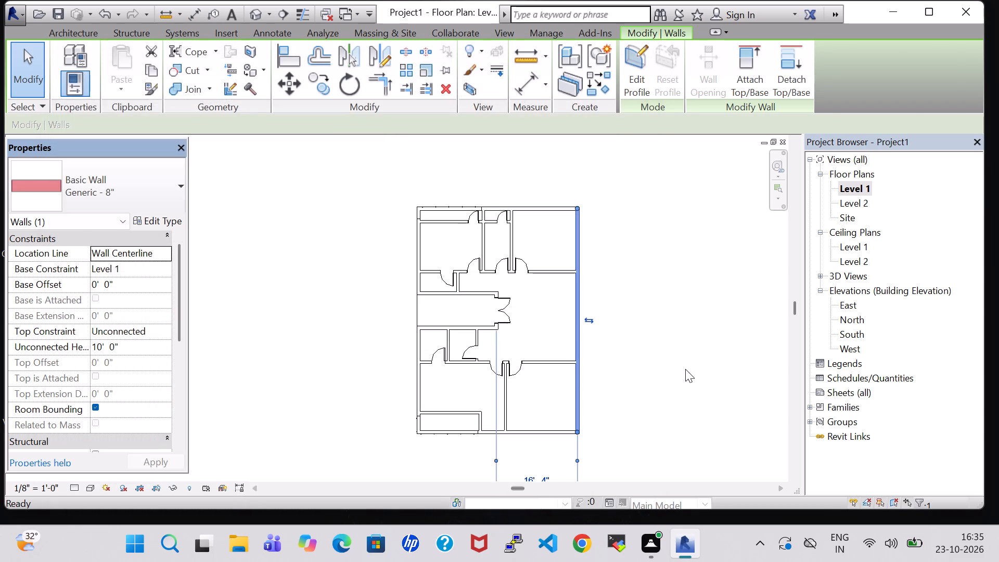
{"action": "left_click", "coordinate": [666, 362]}
Examine the house's exterior walls from several angles in the 3D view, and return to the Level 1 floor plan to inspect the entrance.
{"action": "left_click", "coordinate": [259, 9]}
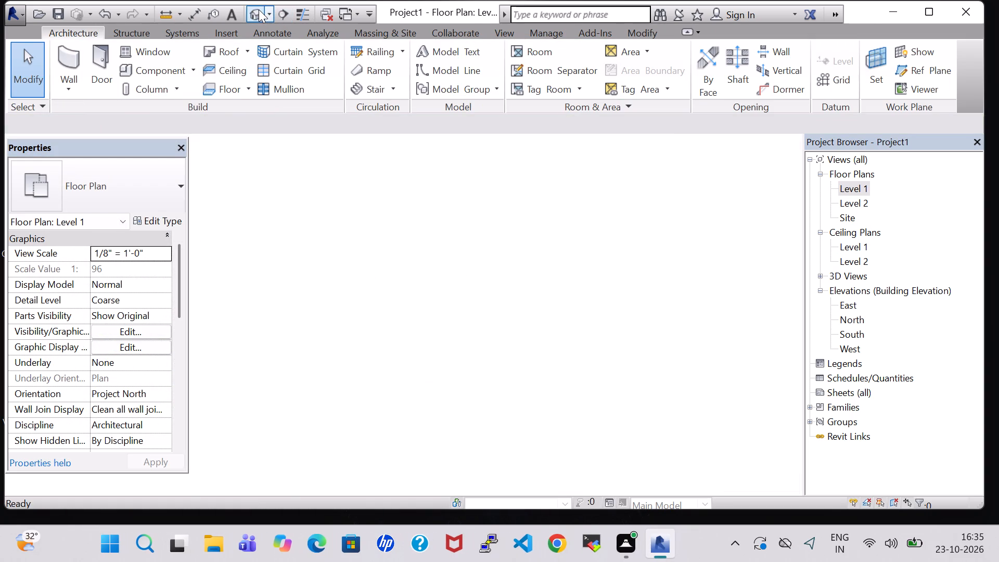
{"action": "middle_click_drag", "start_coordinate": [612, 433], "coordinate": [618, 411], "text": "shift"}
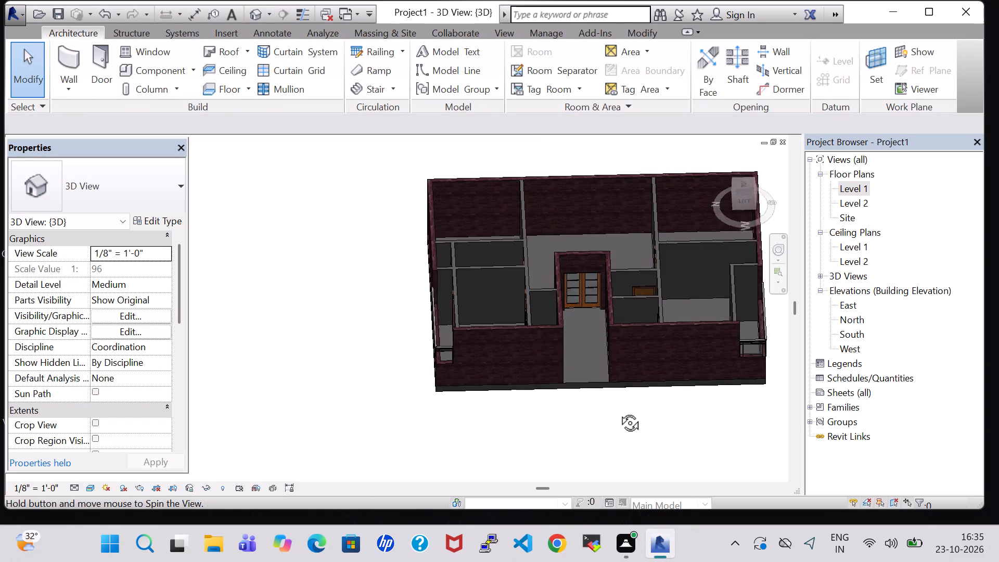
{"action": "middle_click_drag", "start_coordinate": [618, 411], "coordinate": [622, 400], "text": "shift"}
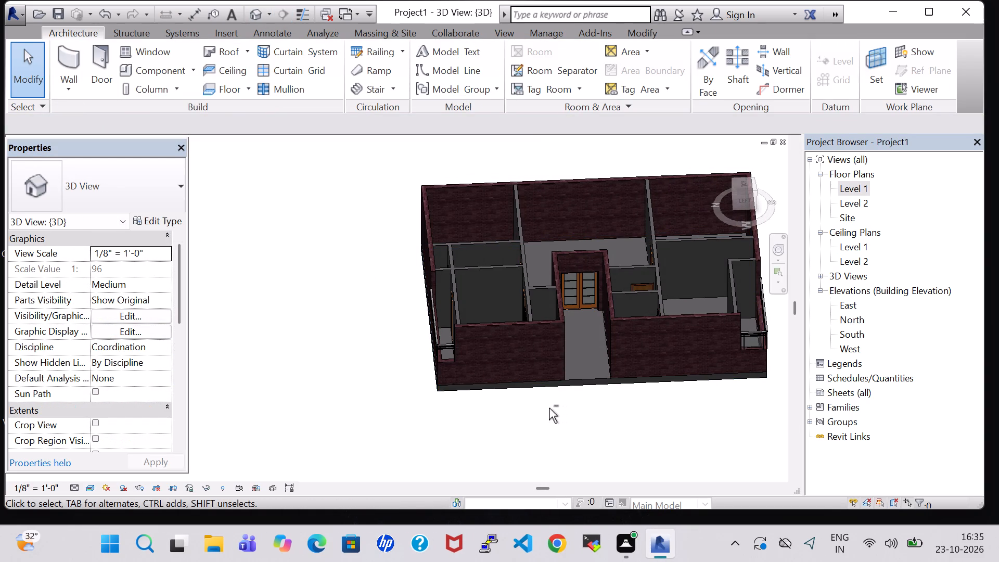
{"action": "middle_click_drag", "start_coordinate": [632, 414], "coordinate": [556, 414]}
{"action": "middle_click_drag", "start_coordinate": [716, 411], "coordinate": [705, 412], "text": "shift"}
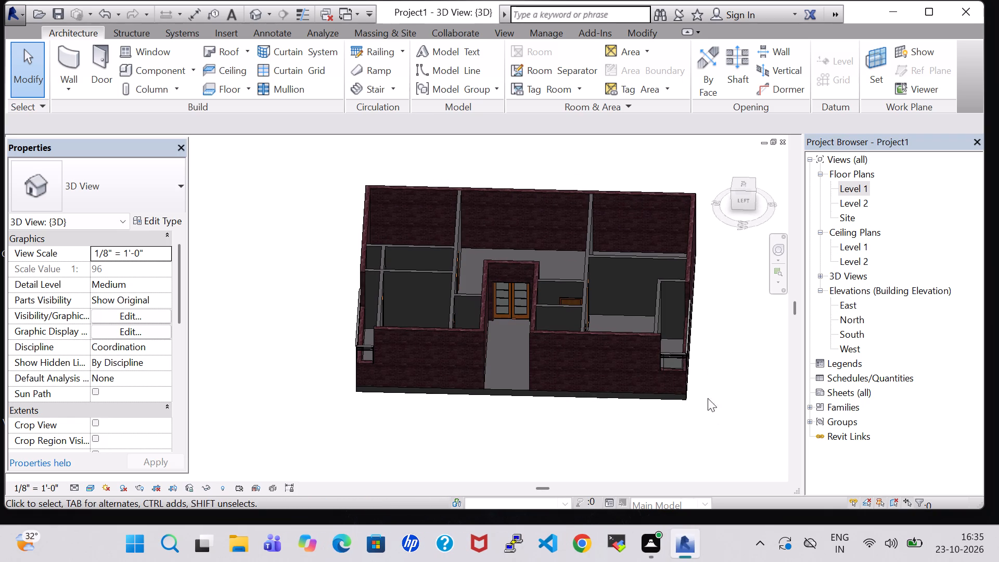
{"action": "middle_click", "coordinate": [717, 360], "text": "shift"}
{"action": "middle_click_drag", "start_coordinate": [717, 360], "coordinate": [656, 389], "text": "shift"}
{"action": "scroll", "coordinate": [668, 351], "scroll_direction": "down", "scroll_amount": 2}
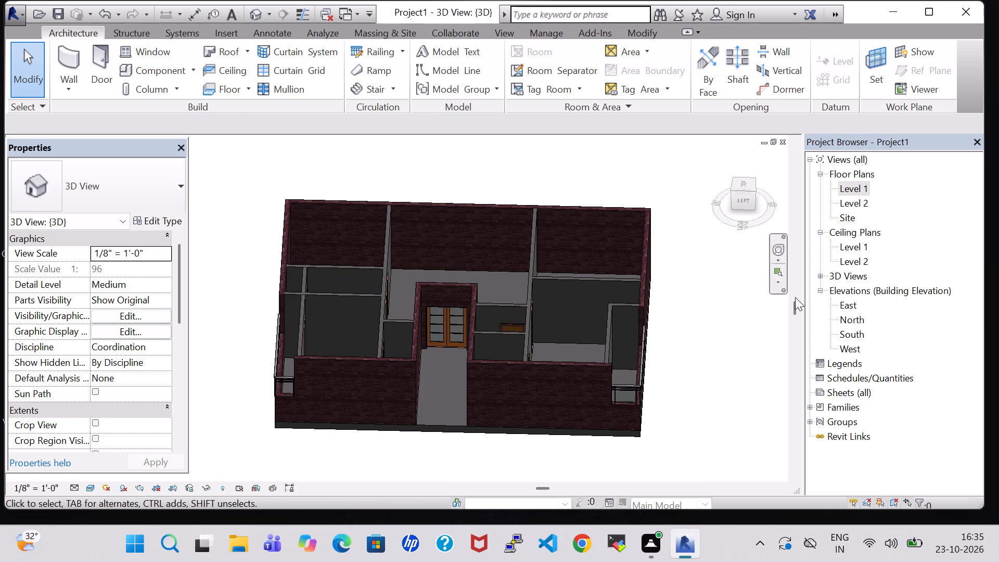
{"action": "double_click", "coordinate": [859, 195]}
{"action": "scroll", "coordinate": [413, 285], "scroll_direction": "down", "scroll_amount": 1}
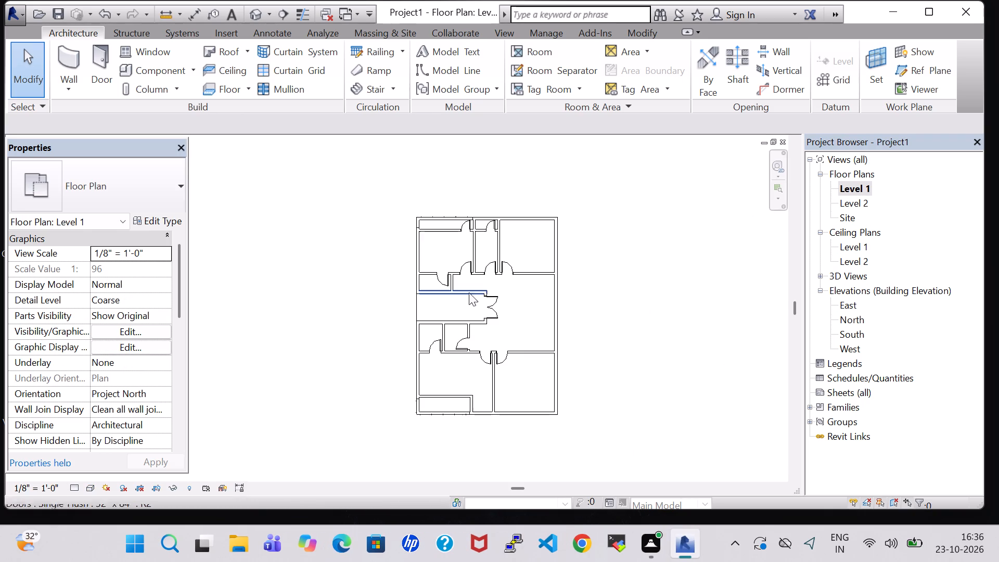
{"action": "middle_click_drag", "start_coordinate": [622, 297], "coordinate": [612, 289]}
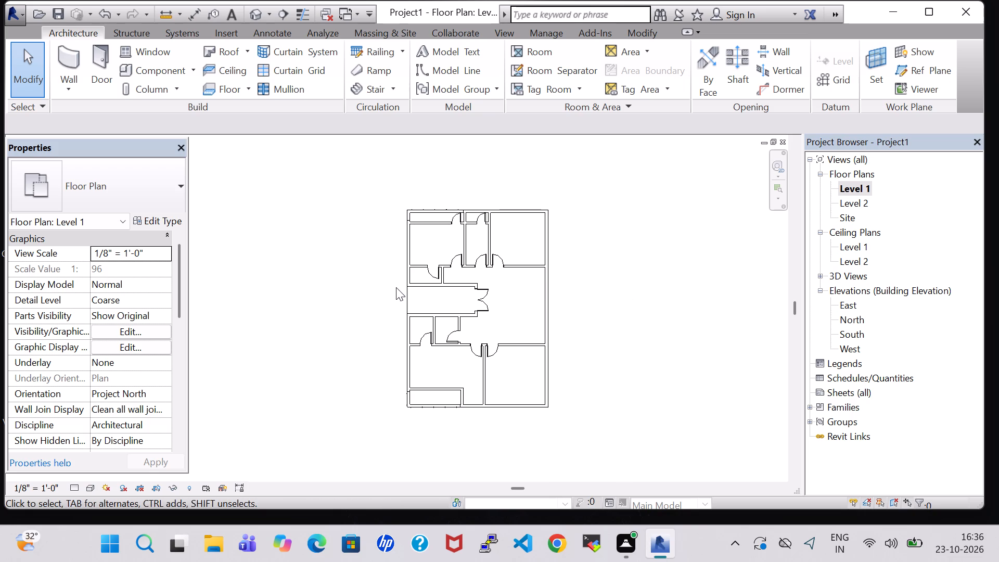
{"action": "scroll", "coordinate": [396, 287], "scroll_direction": "up", "scroll_amount": 9}
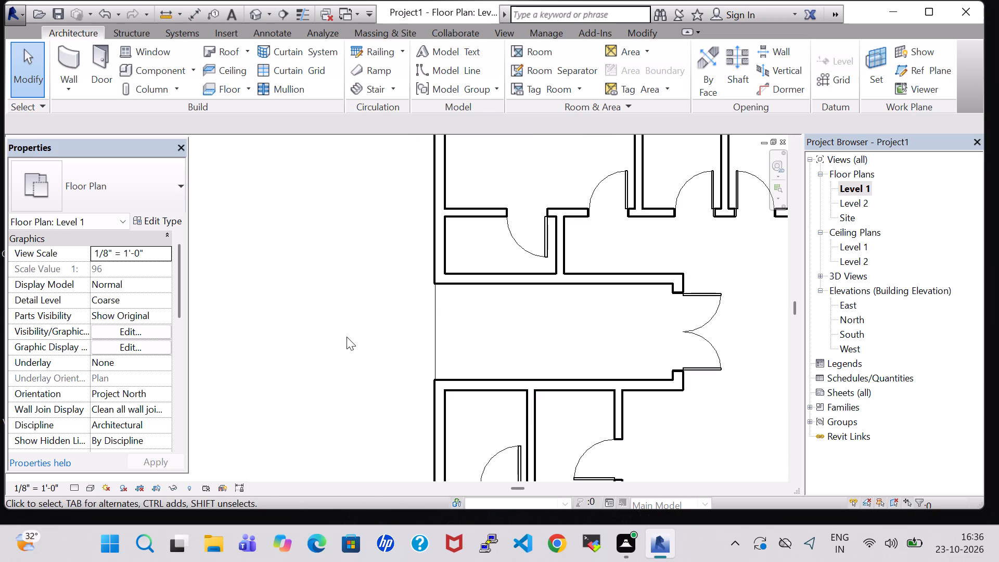
{"action": "scroll", "coordinate": [347, 341], "scroll_direction": "down", "scroll_amount": 1}
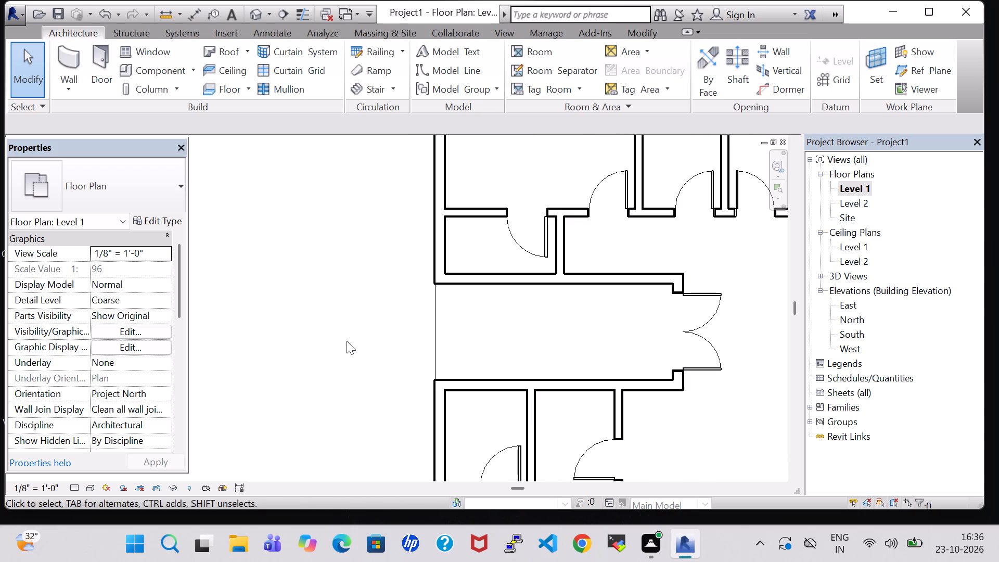
Assign the Brick, Soldier Course material to the structure layer of the INNER WALL type.
{"action": "middle_click_drag", "start_coordinate": [347, 341], "coordinate": [305, 289]}
{"action": "scroll", "coordinate": [309, 288], "scroll_direction": "down", "scroll_amount": 4}
{"action": "scroll", "coordinate": [691, 298], "scroll_direction": "down", "scroll_amount": 1}
{"action": "middle_click_drag", "start_coordinate": [691, 298], "coordinate": [670, 297]}
{"action": "left_click", "coordinate": [549, 234]}
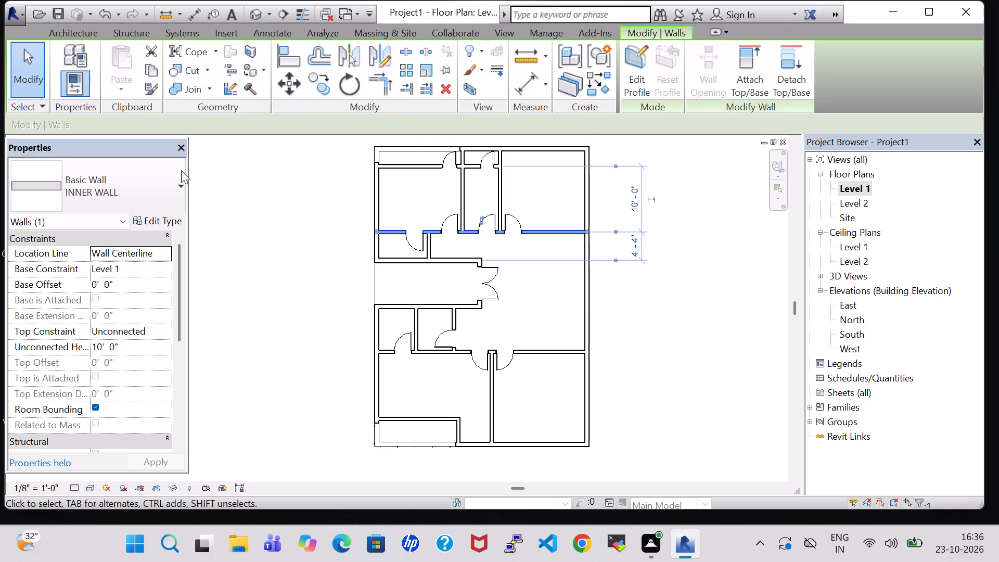
{"action": "left_click", "coordinate": [158, 219]}
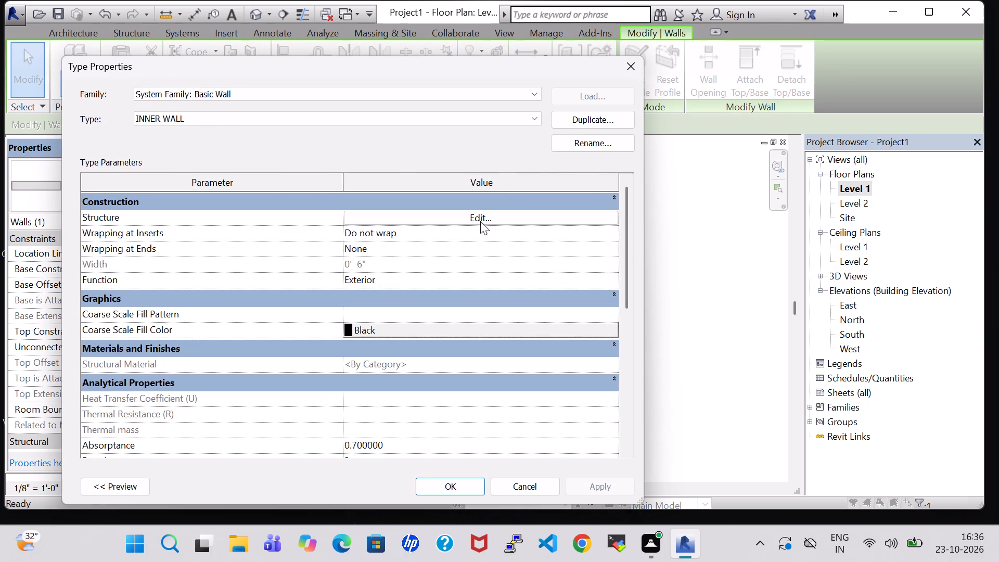
{"action": "left_click", "coordinate": [480, 221]}
{"action": "left_click", "coordinate": [330, 212]}
{"action": "left_click", "coordinate": [350, 212]}
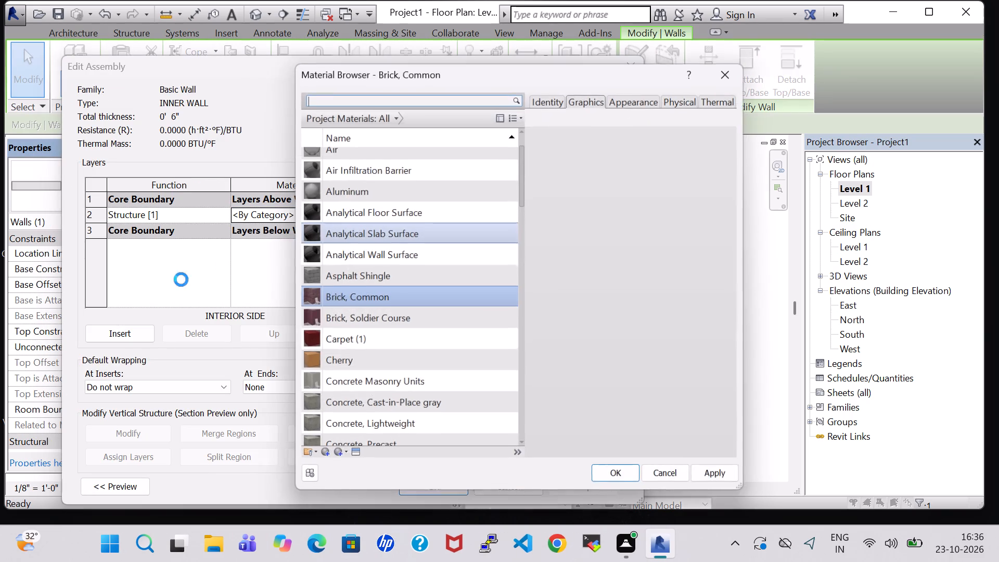
{"action": "left_click", "coordinate": [412, 320]}
{"action": "left_click", "coordinate": [601, 476]}
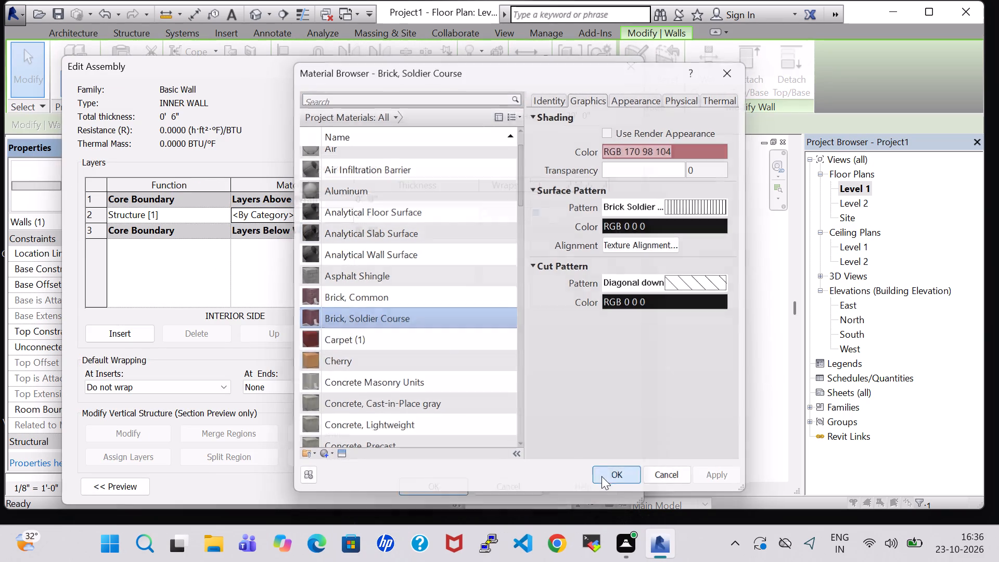
{"action": "left_click", "coordinate": [439, 488]}
{"action": "left_click", "coordinate": [586, 488]}
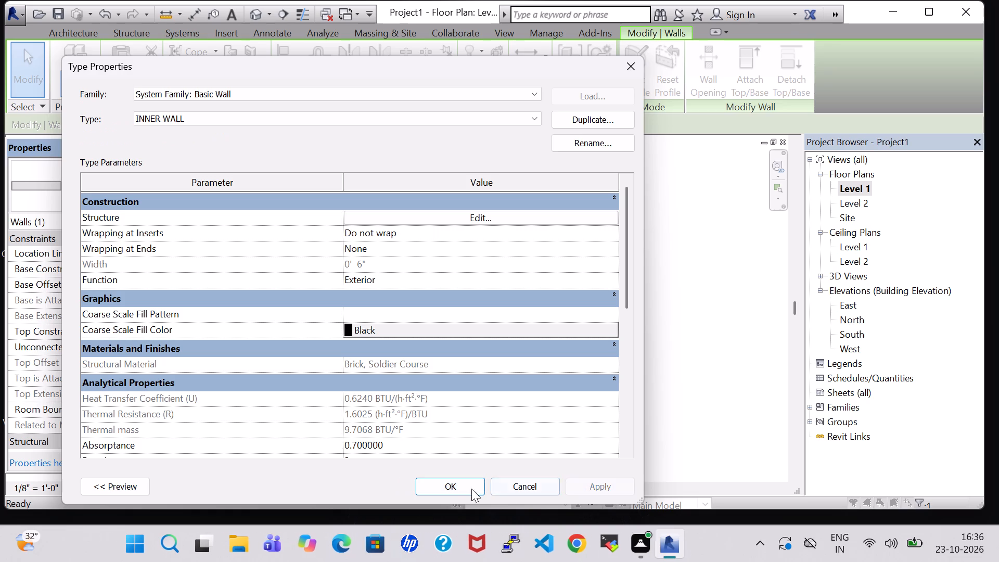
{"action": "left_click", "coordinate": [465, 488]}
{"action": "left_click", "coordinate": [666, 355]}
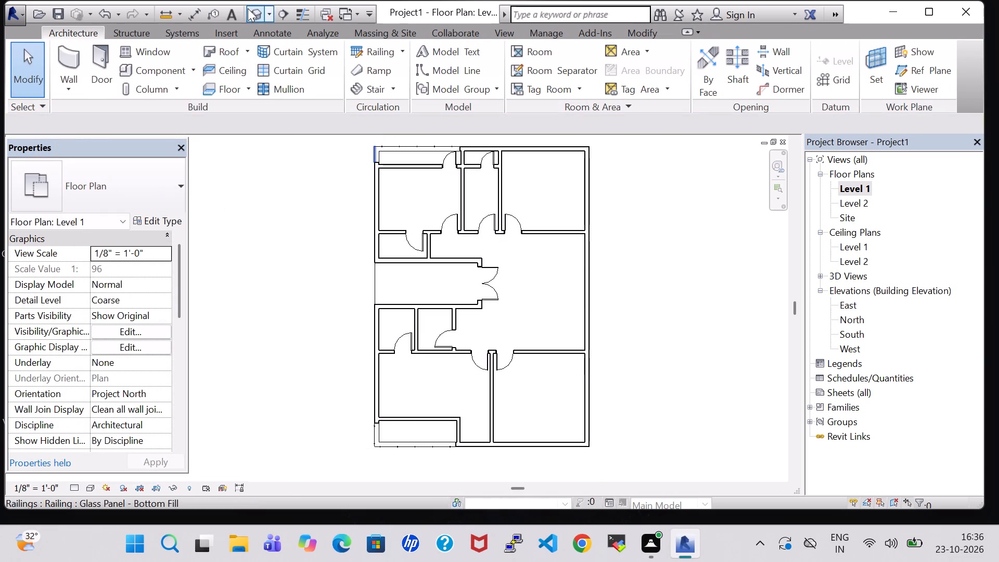
Examine the inner and exterior walls in the 3D view, and return to the Level 1 floor plan.
{"action": "left_click", "coordinate": [250, 9]}
{"action": "middle_click_drag", "start_coordinate": [690, 353], "coordinate": [695, 297], "text": "shift"}
{"action": "middle_click_drag", "start_coordinate": [694, 389], "coordinate": [695, 339], "text": "shift"}
{"action": "middle_click_drag", "start_coordinate": [695, 339], "coordinate": [698, 340], "text": "shift"}
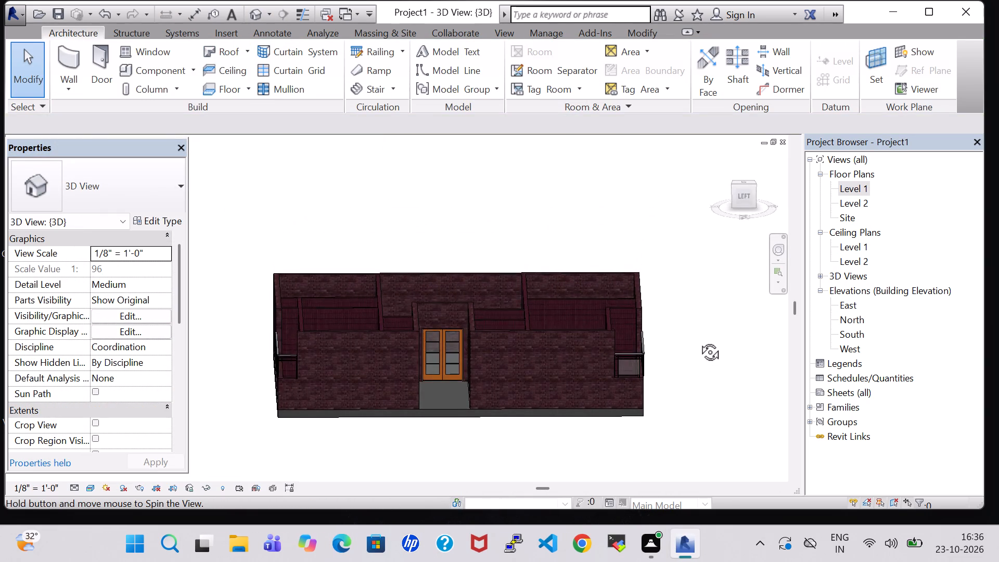
{"action": "middle_click_drag", "start_coordinate": [698, 340], "coordinate": [703, 386], "text": "shift"}
{"action": "double_click", "coordinate": [849, 189]}
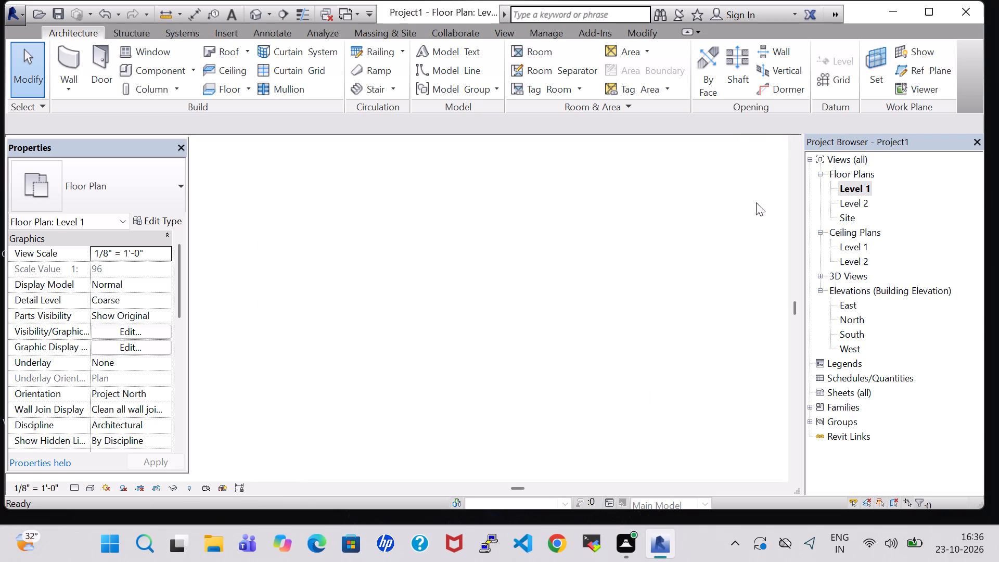
{"action": "scroll", "coordinate": [514, 353], "scroll_direction": "down", "scroll_amount": 3}
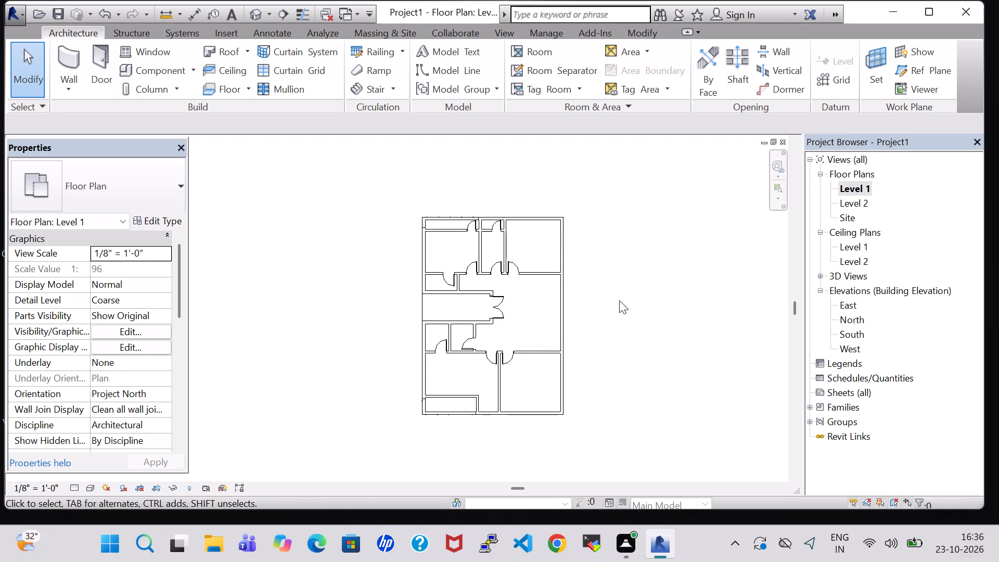
{"action": "scroll", "coordinate": [584, 285], "scroll_direction": "up", "scroll_amount": 2}
{"action": "middle_click", "coordinate": [584, 285]}
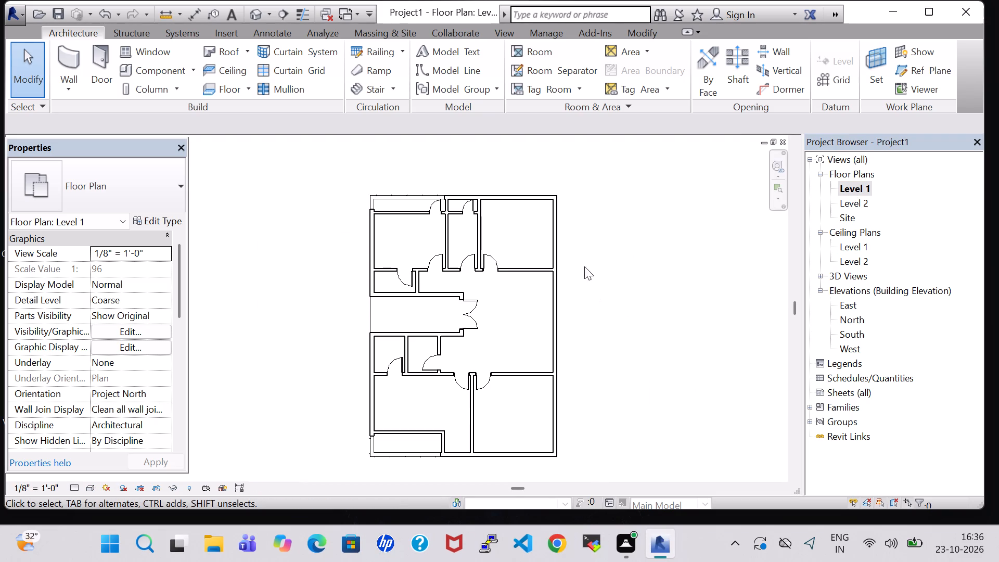
{"action": "scroll", "coordinate": [582, 261], "scroll_direction": "up", "scroll_amount": 1}
{"action": "middle_click_drag", "start_coordinate": [585, 270], "coordinate": [579, 241]}
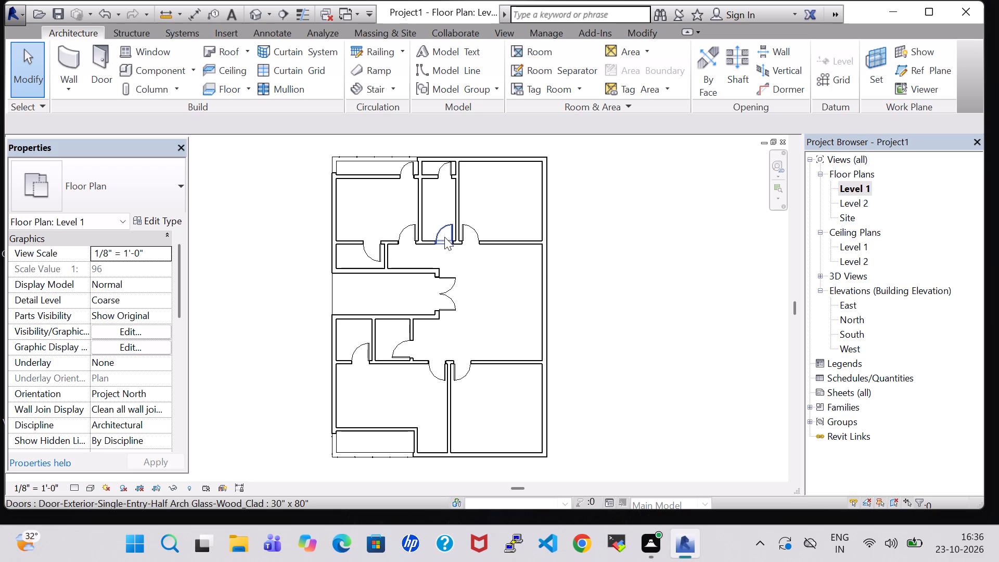
Place an 18" x 80" full-glass door in the southwest balcony's north wall, about 1' 8" from its east wall, hinged east and swinging onto the balcony.
{"action": "left_click", "coordinate": [406, 175]}
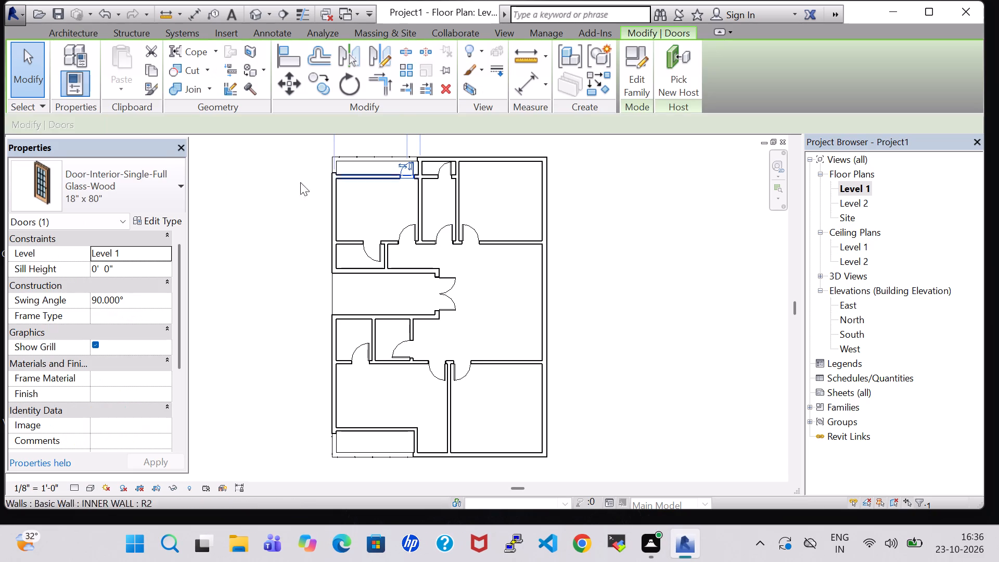
{"action": "left_click", "coordinate": [69, 32]}
{"action": "left_click", "coordinate": [155, 62]}
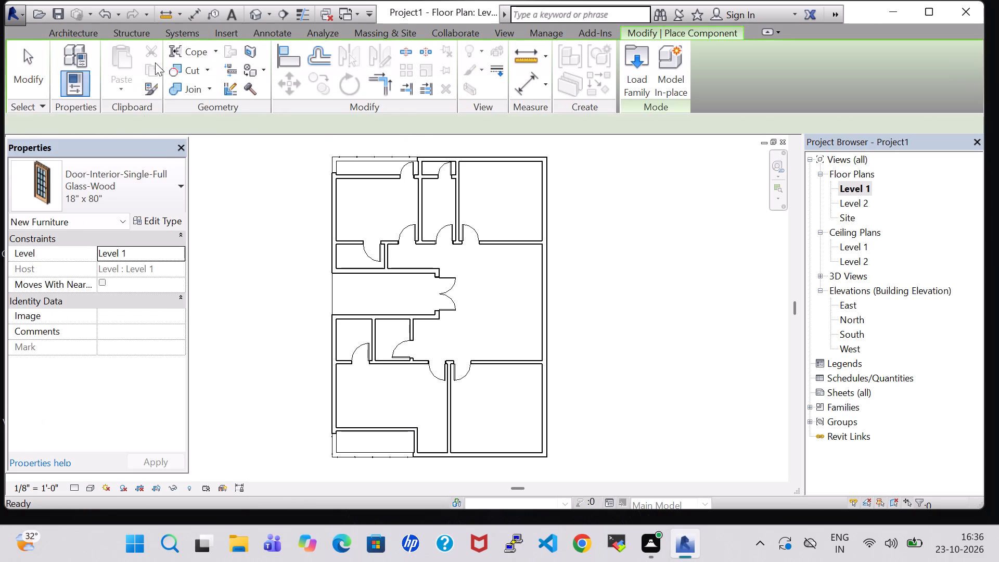
{"action": "left_click", "coordinate": [65, 26]}
{"action": "left_click", "coordinate": [71, 30]}
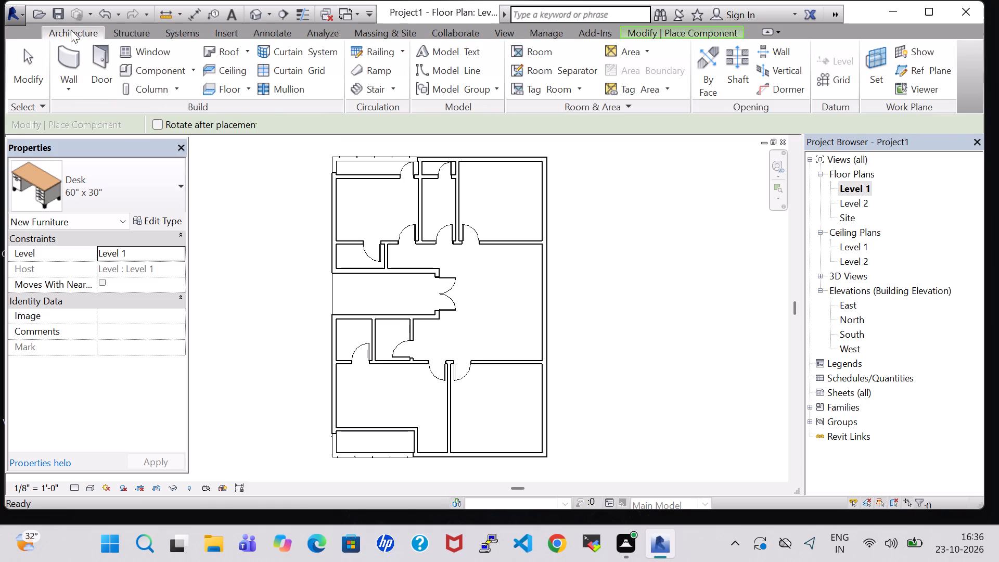
{"action": "left_click", "coordinate": [107, 67]}
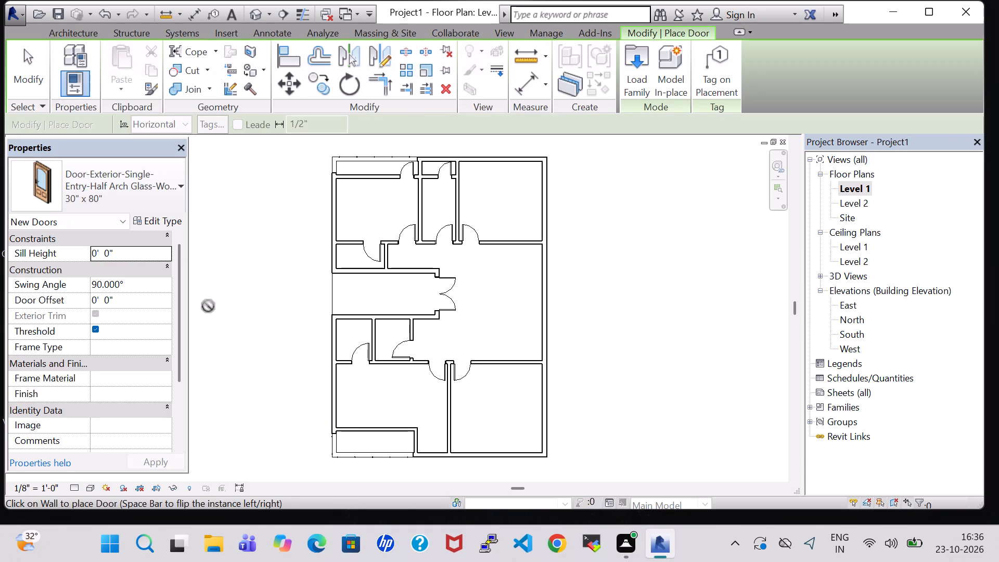
{"action": "left_click", "coordinate": [139, 176]}
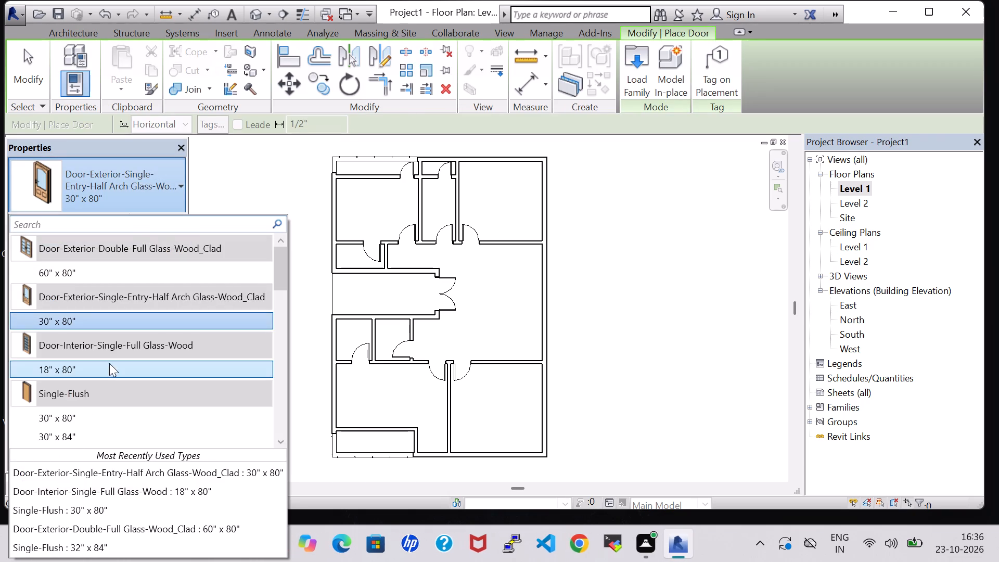
{"action": "left_click", "coordinate": [109, 364]}
{"action": "scroll", "coordinate": [322, 408], "scroll_direction": "up", "scroll_amount": 5}
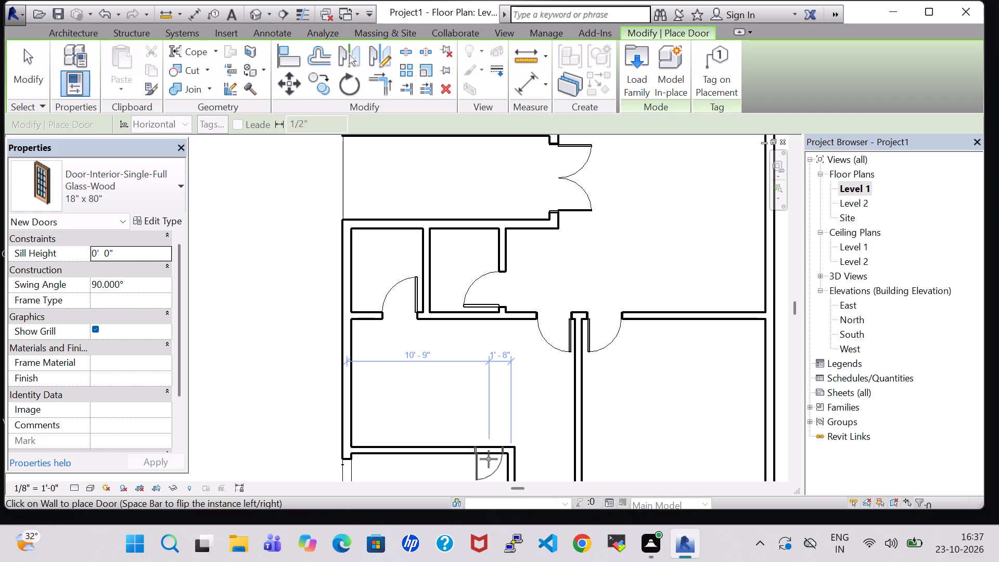
{"action": "key", "text": "space"}
{"action": "left_click", "coordinate": [489, 459]}
{"action": "scroll", "coordinate": [492, 459], "scroll_direction": "down", "scroll_amount": 4}
{"action": "key", "text": "Escape"}
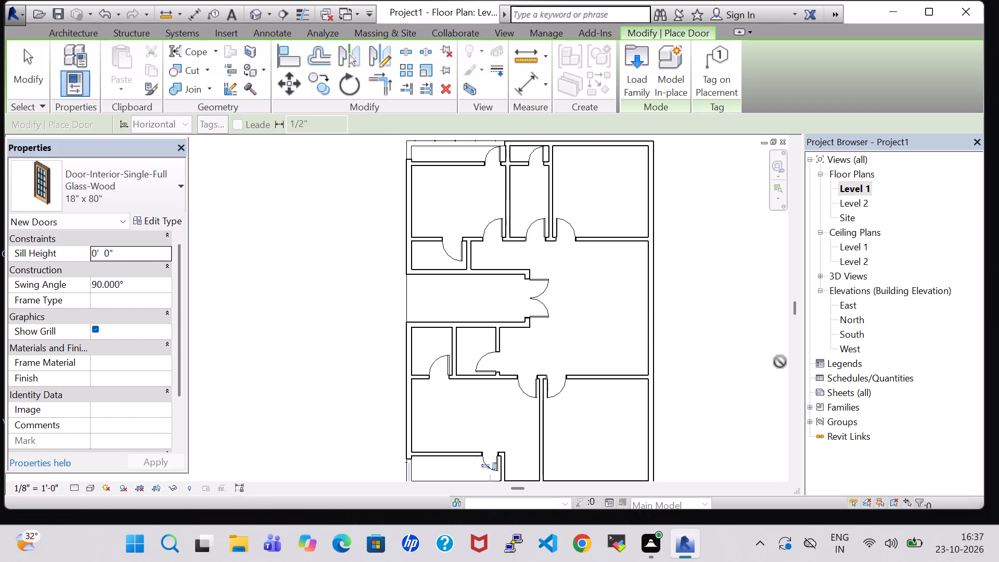
{"action": "key", "text": "Escape"}
Review the type properties of the half-arch glass entry door in the southeast room's north wall.
{"action": "scroll", "coordinate": [716, 343], "scroll_direction": "down", "scroll_amount": 2}
{"action": "middle_click_drag", "start_coordinate": [711, 340], "coordinate": [645, 324]}
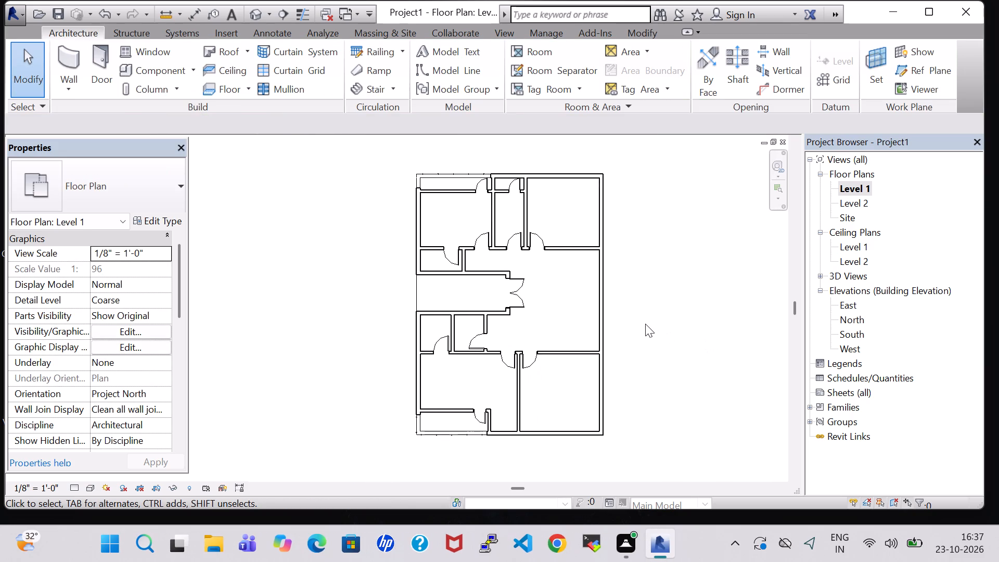
{"action": "left_click", "coordinate": [531, 359]}
{"action": "left_click", "coordinate": [157, 220]}
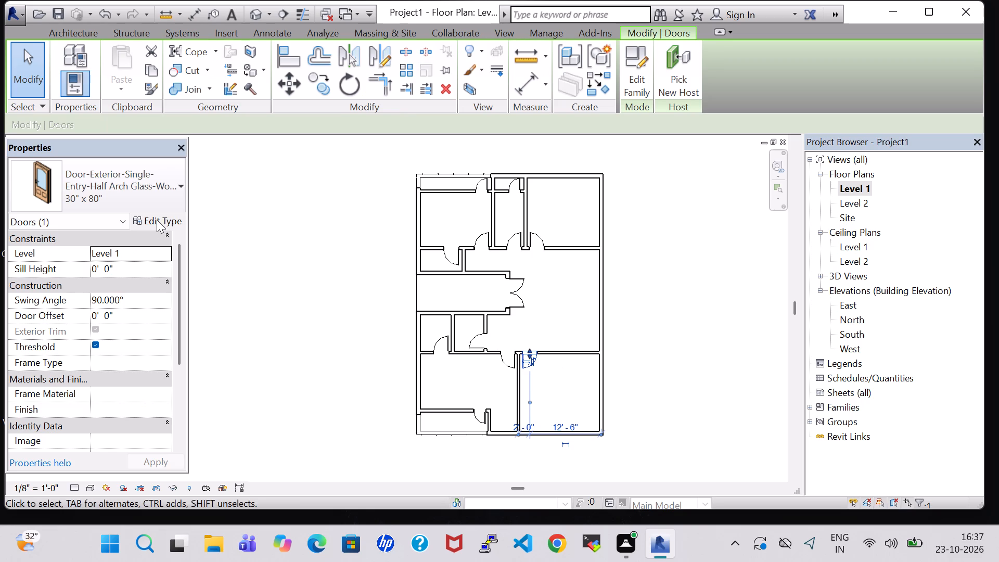
{"action": "scroll", "coordinate": [409, 350], "scroll_direction": "down", "scroll_amount": 1}
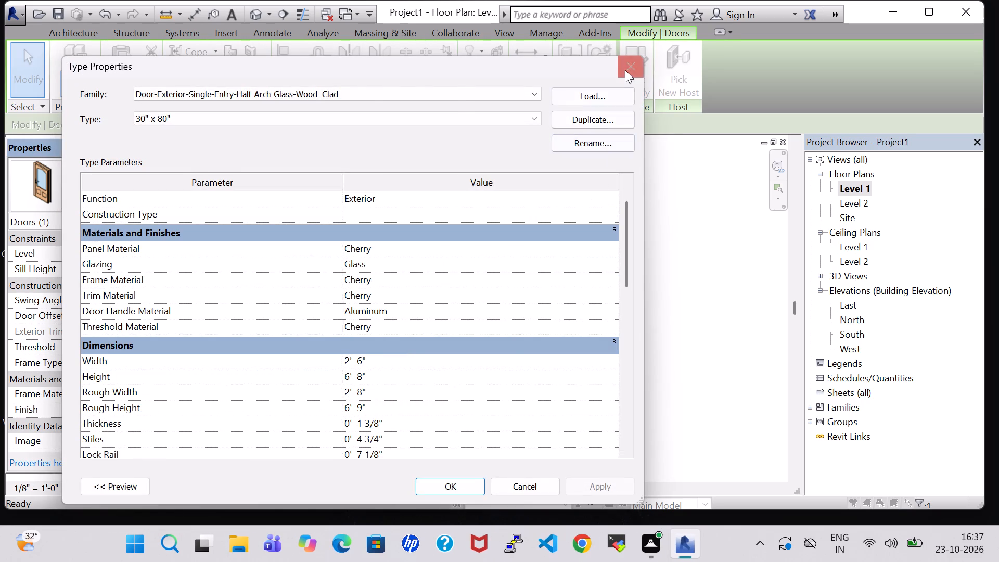
{"action": "left_click", "coordinate": [625, 70]}
{"action": "double_click", "coordinate": [672, 373]}
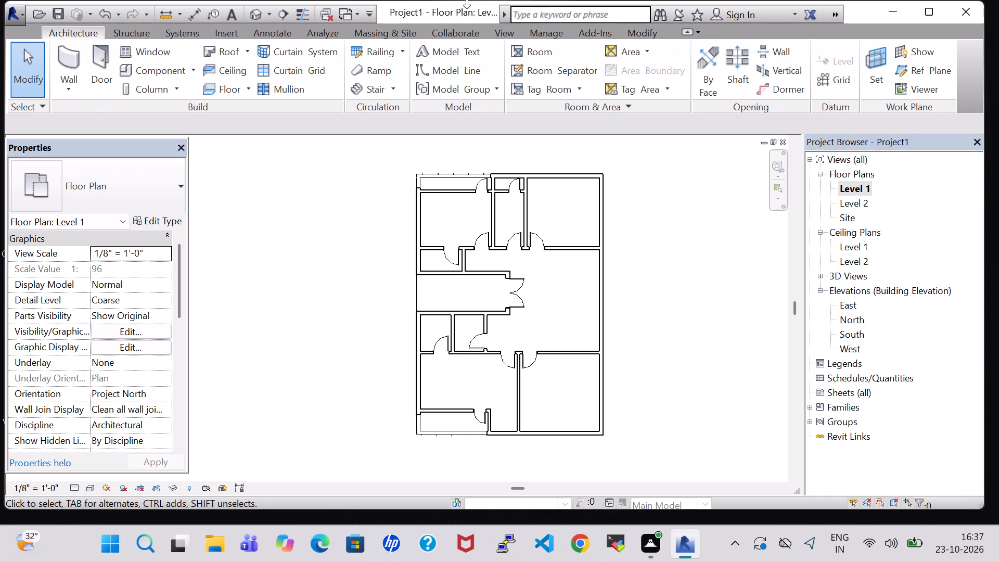
Place tagged rooms in the three northern rooms, the small room south of the northwest room, the entrance recess and the central hall.
{"action": "left_click", "coordinate": [535, 57]}
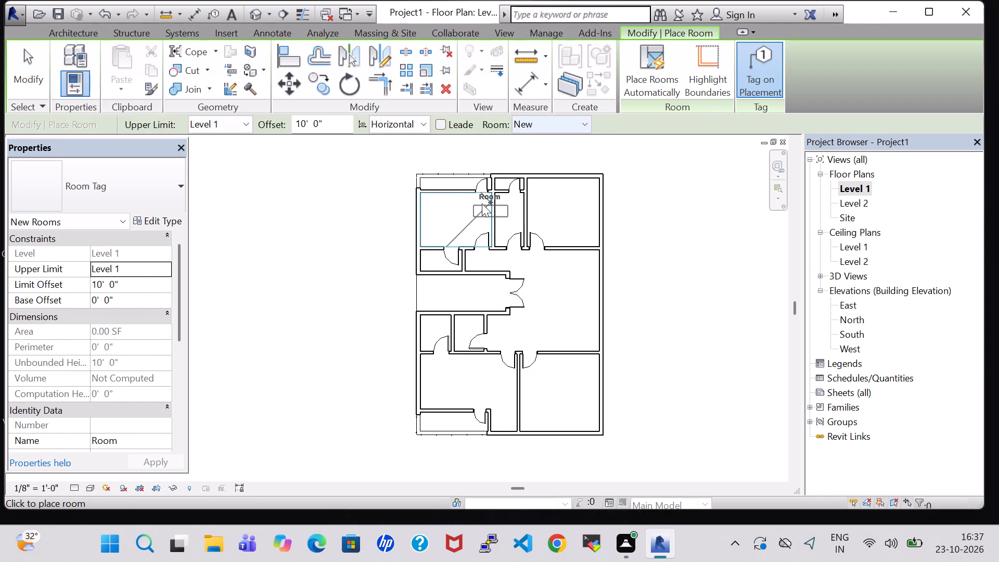
{"action": "left_click", "coordinate": [452, 218]}
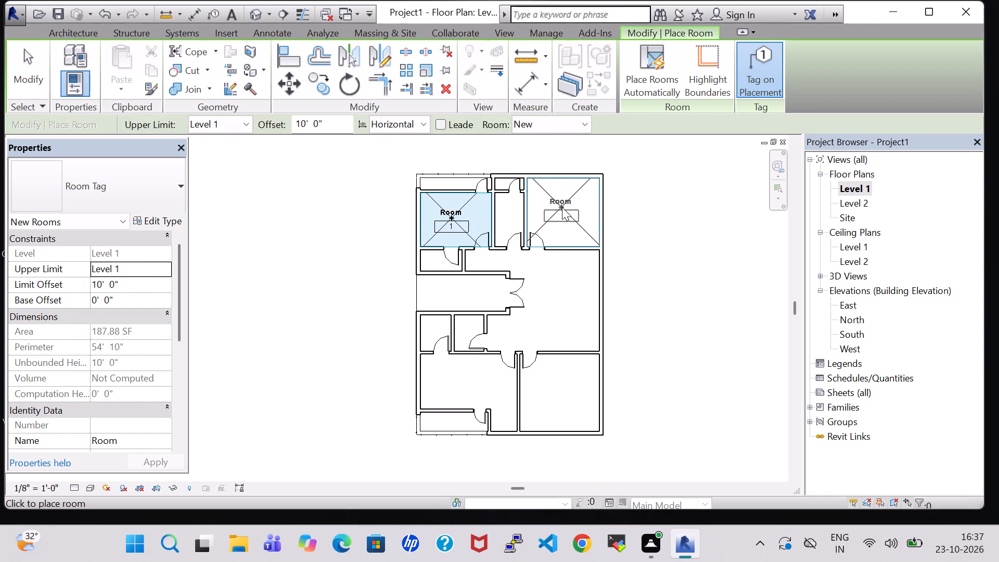
{"action": "left_click", "coordinate": [562, 207]}
{"action": "scroll", "coordinate": [506, 210], "scroll_direction": "up", "scroll_amount": 3}
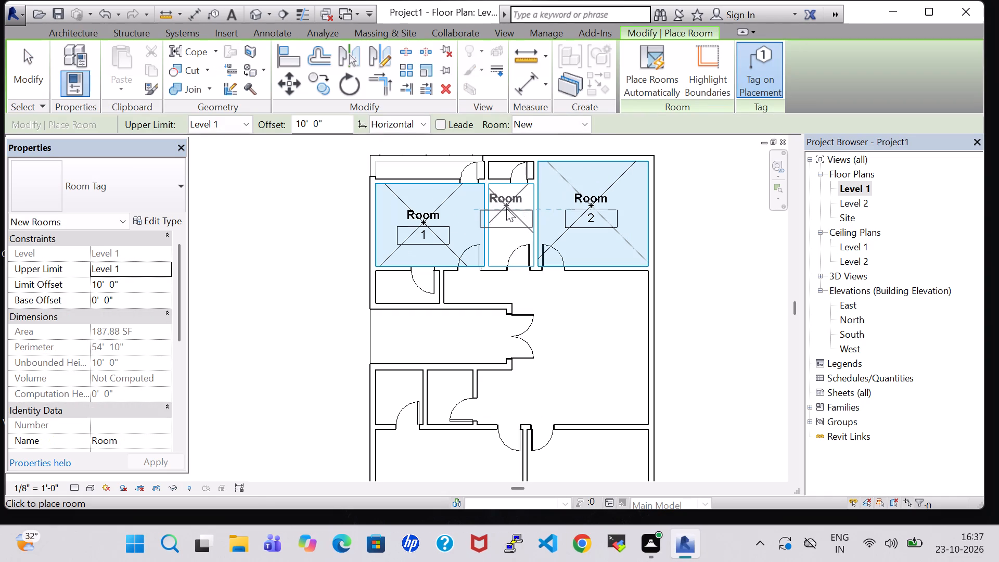
{"action": "left_click", "coordinate": [510, 217]}
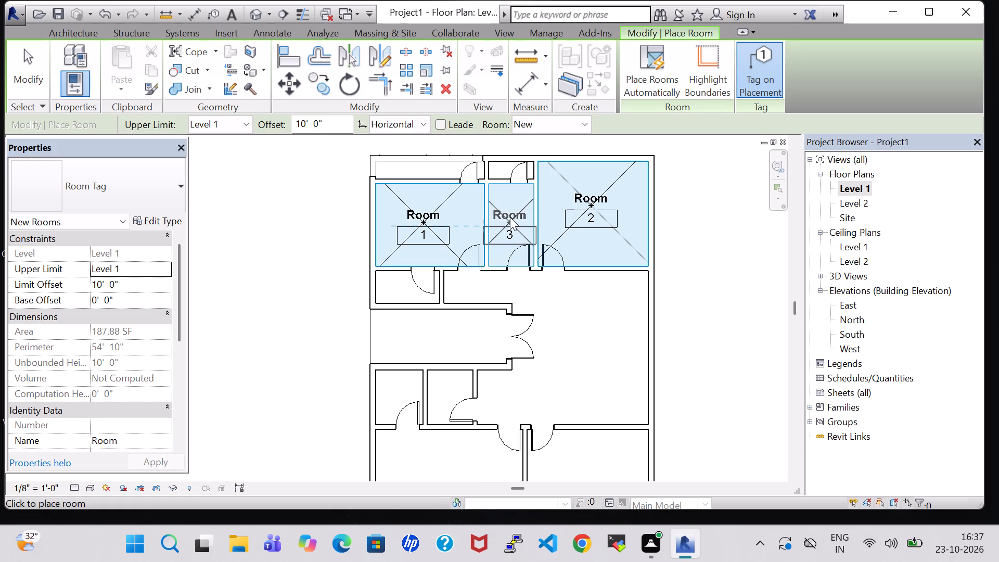
{"action": "left_click", "coordinate": [406, 289]}
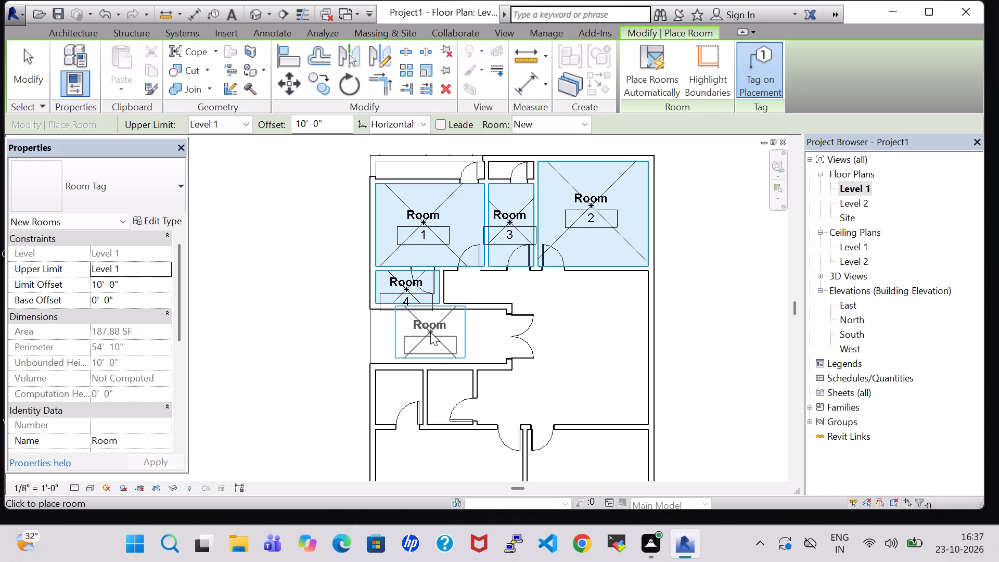
{"action": "left_click", "coordinate": [430, 332]}
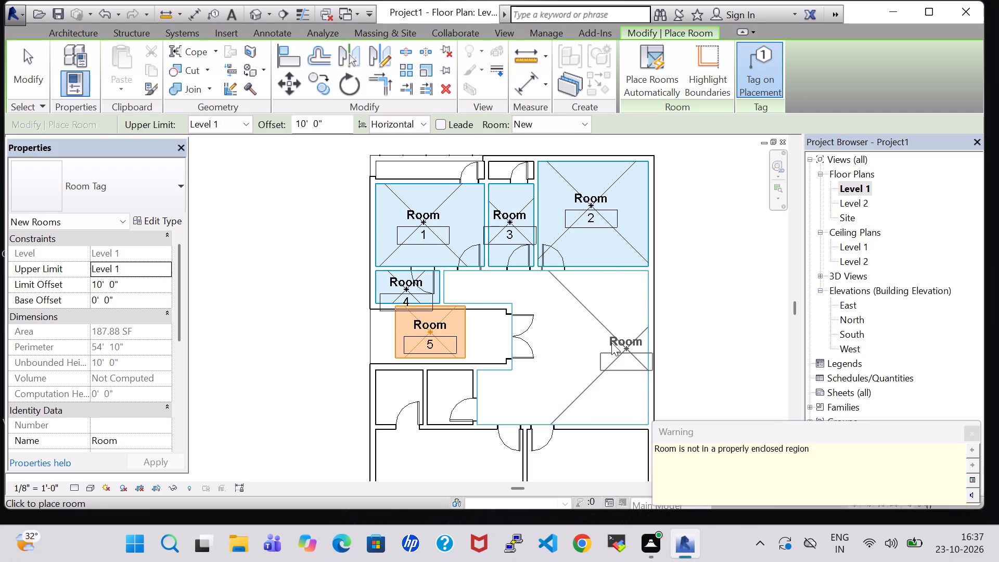
{"action": "left_click", "coordinate": [582, 333]}
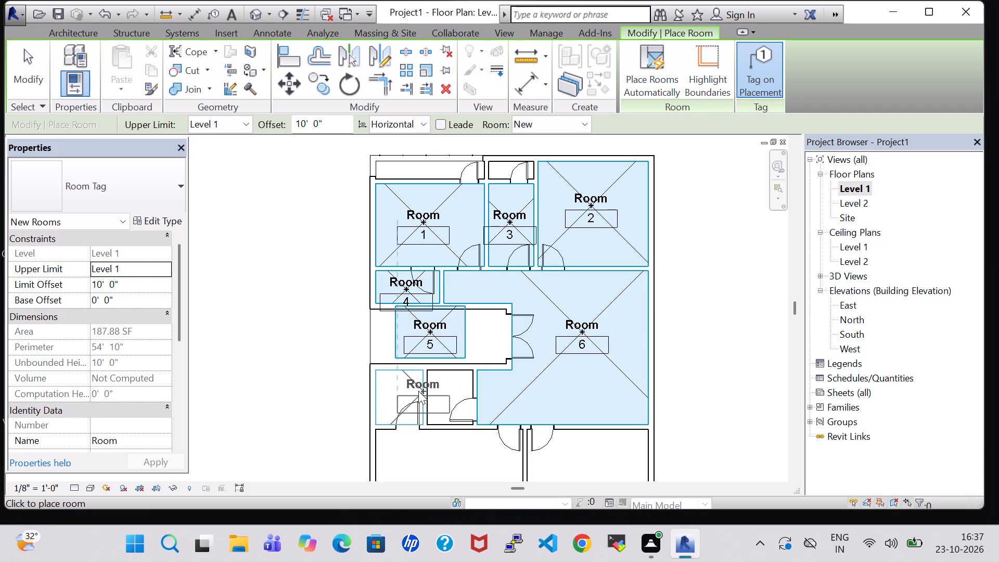
Place tagged rooms in the two small rooms south of the entrance, the southwest and southeast rooms, and the southwest balcony.
{"action": "left_click", "coordinate": [400, 393]}
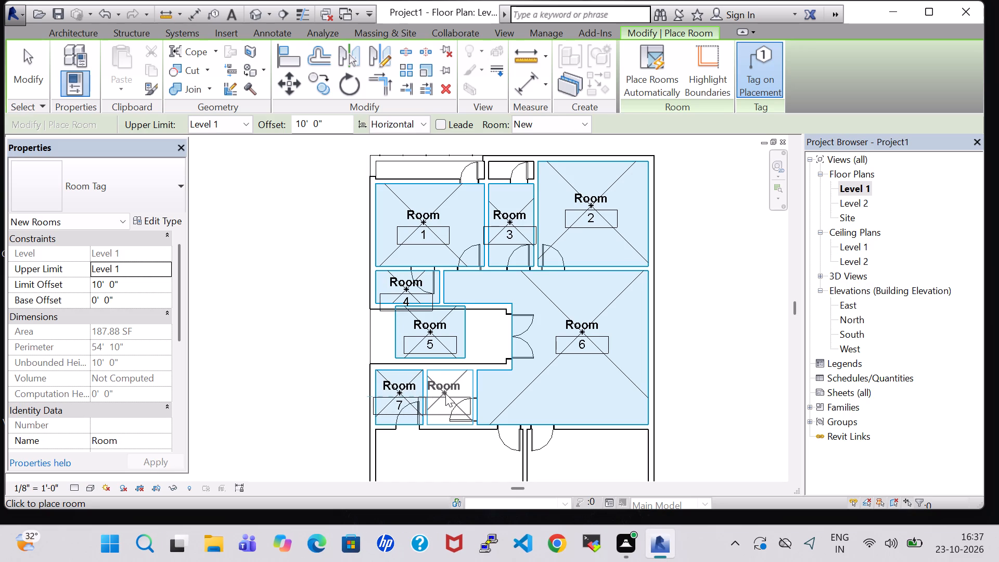
{"action": "left_click", "coordinate": [445, 393]}
{"action": "middle_click_drag", "start_coordinate": [663, 388], "coordinate": [659, 235]}
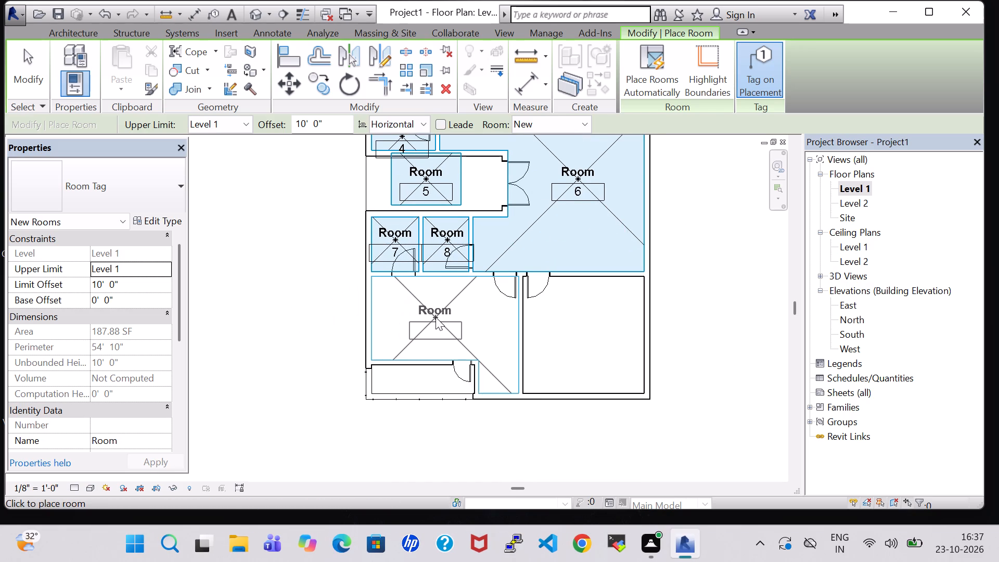
{"action": "left_click", "coordinate": [436, 317]}
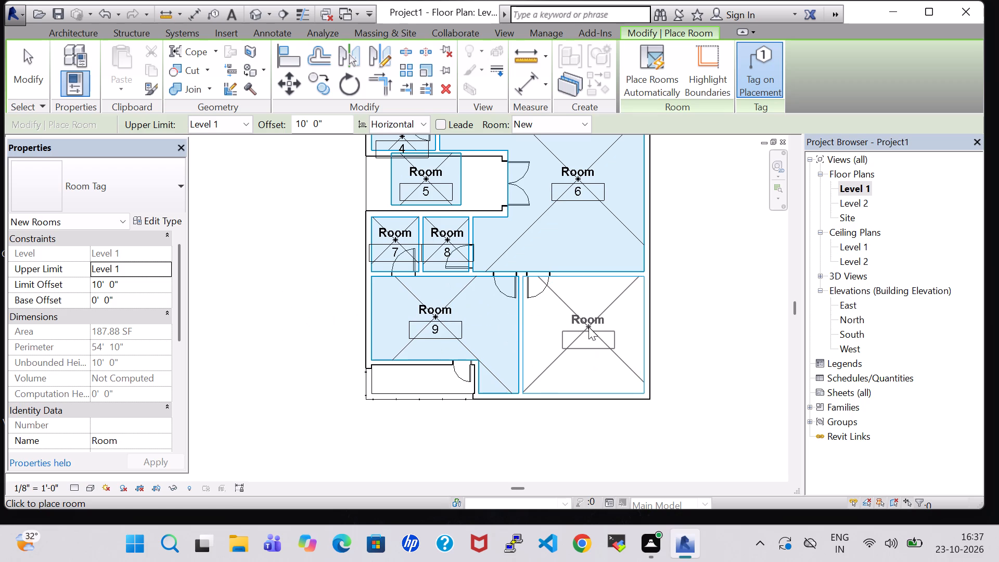
{"action": "left_click", "coordinate": [586, 327]}
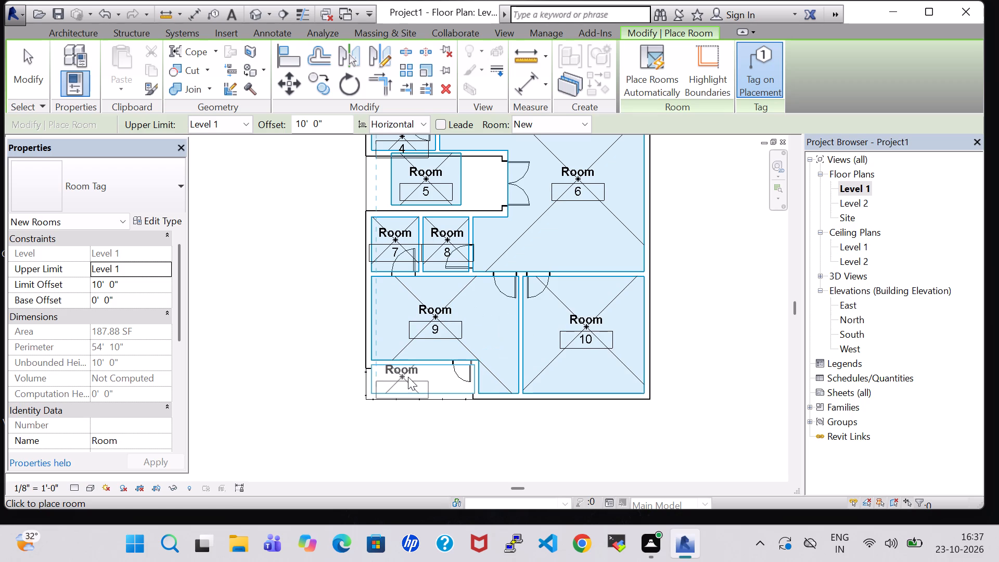
{"action": "left_click", "coordinate": [414, 382]}
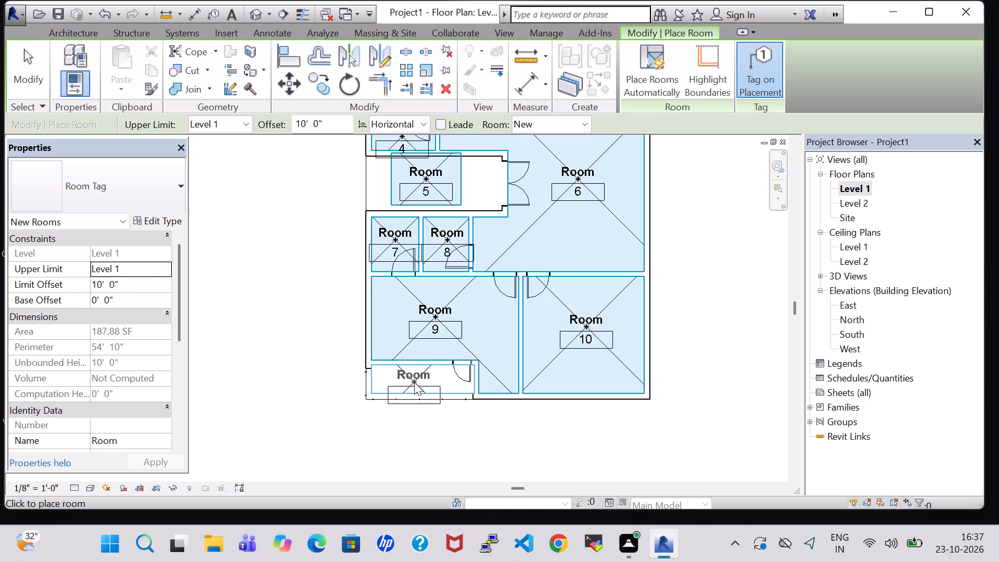
Place tagged rooms in the northwest balcony and the small space just east of it, and finish room placement.
{"action": "scroll", "coordinate": [496, 299], "scroll_direction": "down", "scroll_amount": 1}
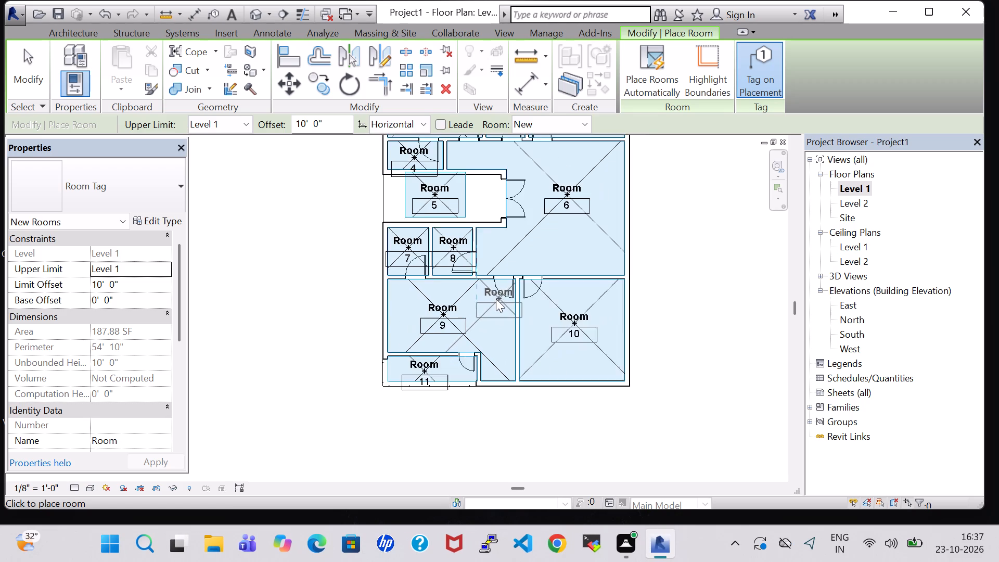
{"action": "scroll", "coordinate": [496, 299], "scroll_direction": "down", "scroll_amount": 1}
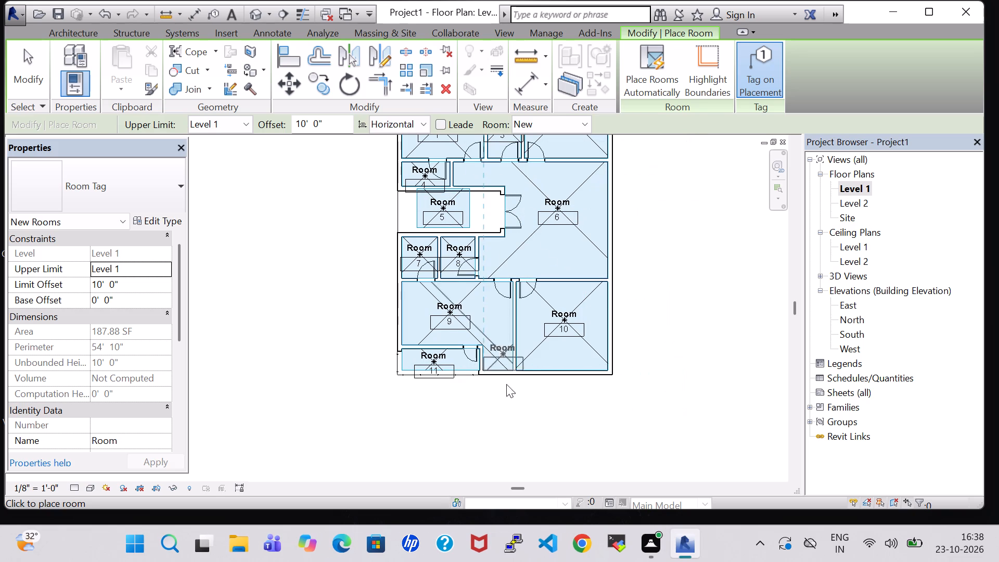
{"action": "middle_click_drag", "start_coordinate": [296, 168], "coordinate": [303, 306]}
{"action": "scroll", "coordinate": [495, 212], "scroll_direction": "up", "scroll_amount": 4}
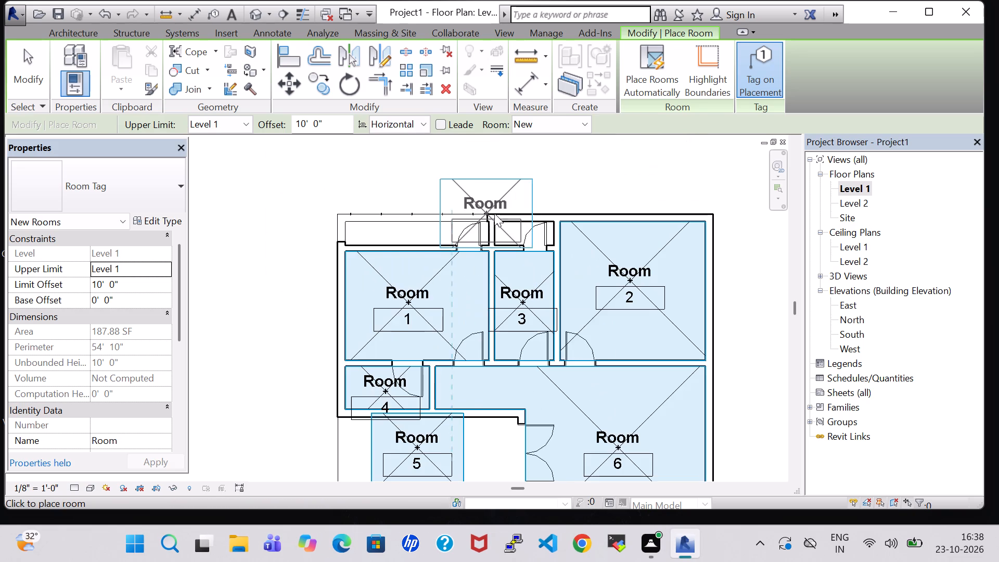
{"action": "left_click", "coordinate": [399, 242]}
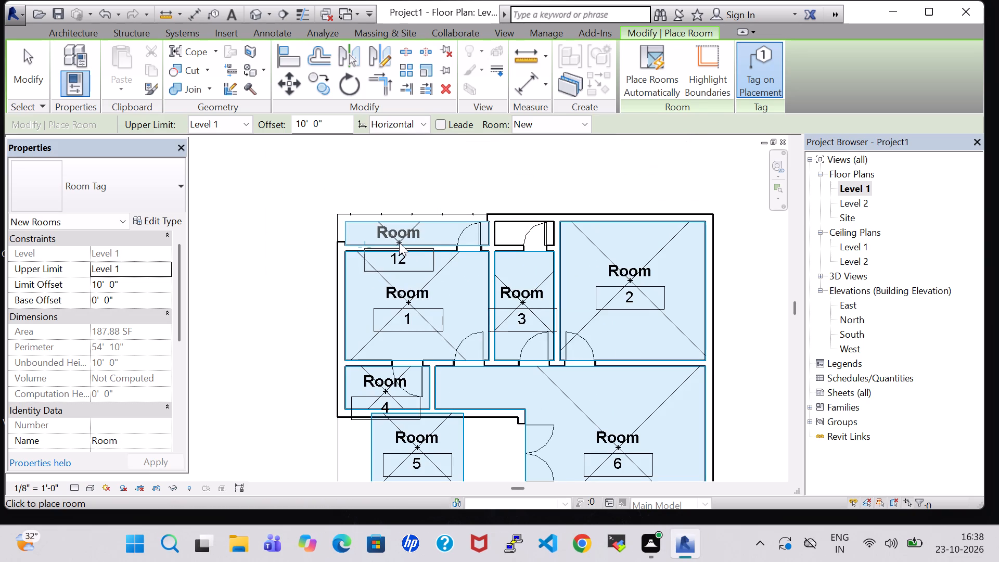
{"action": "left_click", "coordinate": [517, 248]}
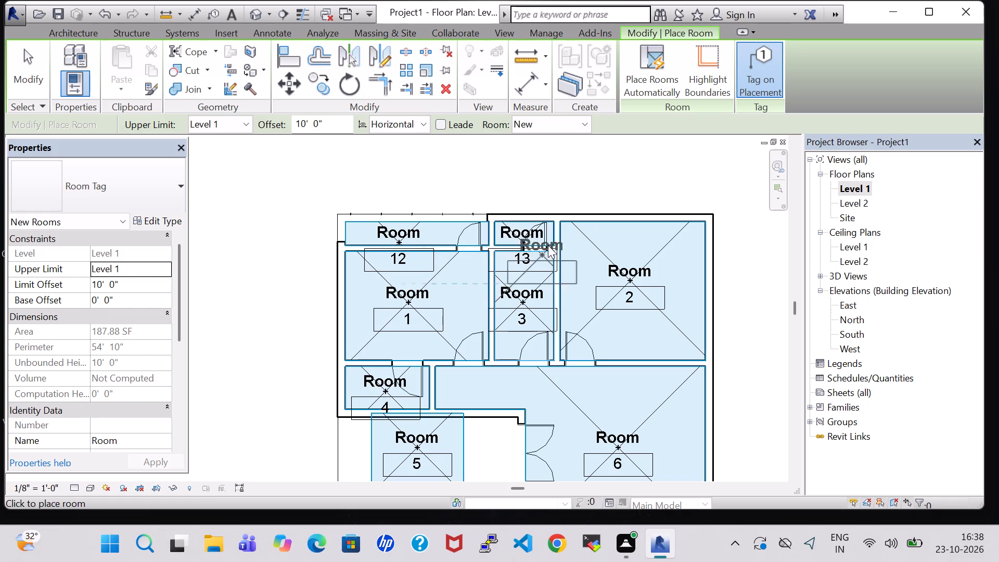
{"action": "key", "text": "Escape"}
{"action": "key", "text": "Escape"}
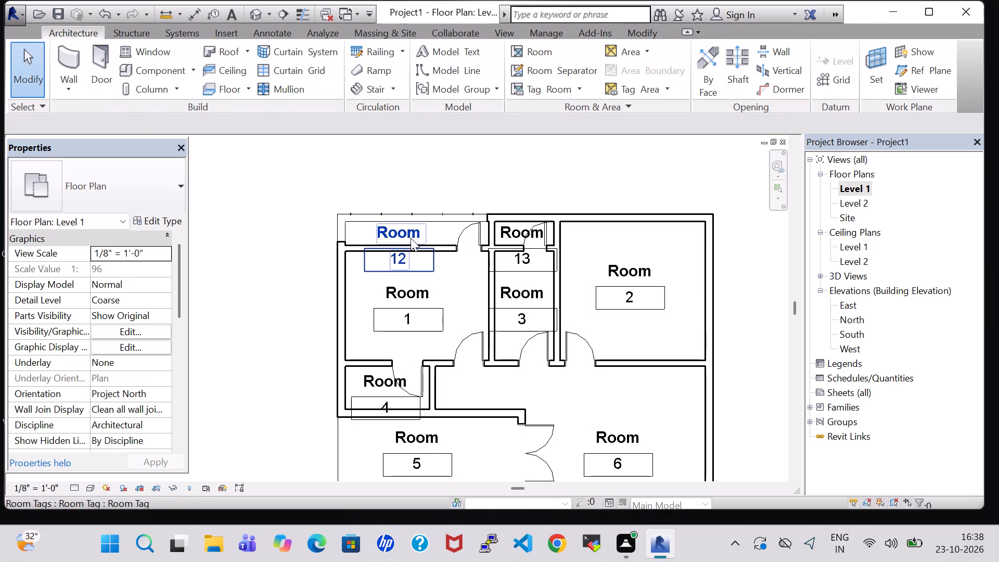
Turn off Show Room Number in the Room Tag type properties.
{"action": "left_click", "coordinate": [411, 238]}
{"action": "left_click", "coordinate": [174, 224]}
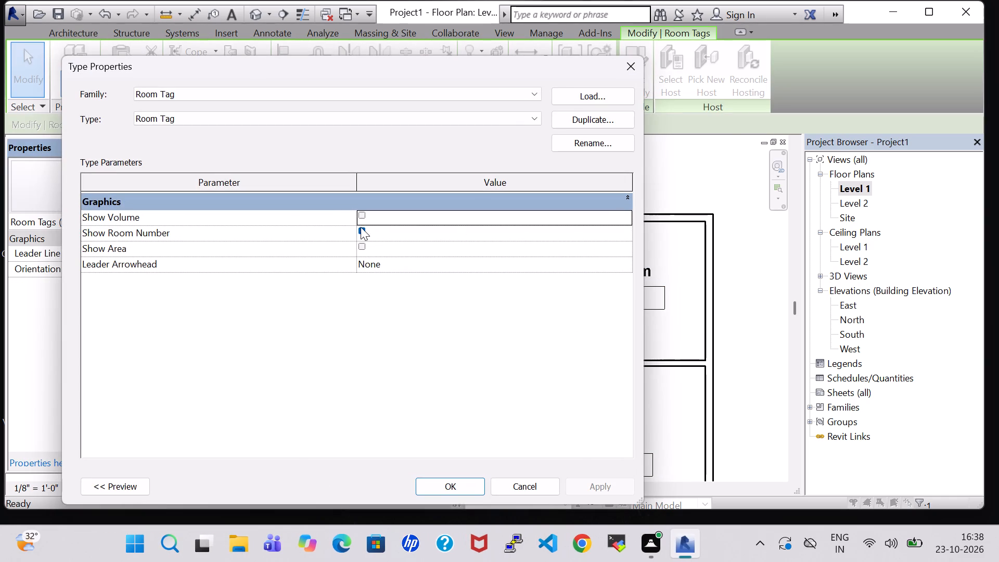
{"action": "left_click", "coordinate": [362, 229]}
{"action": "left_click", "coordinate": [598, 485]}
{"action": "left_click", "coordinate": [472, 482]}
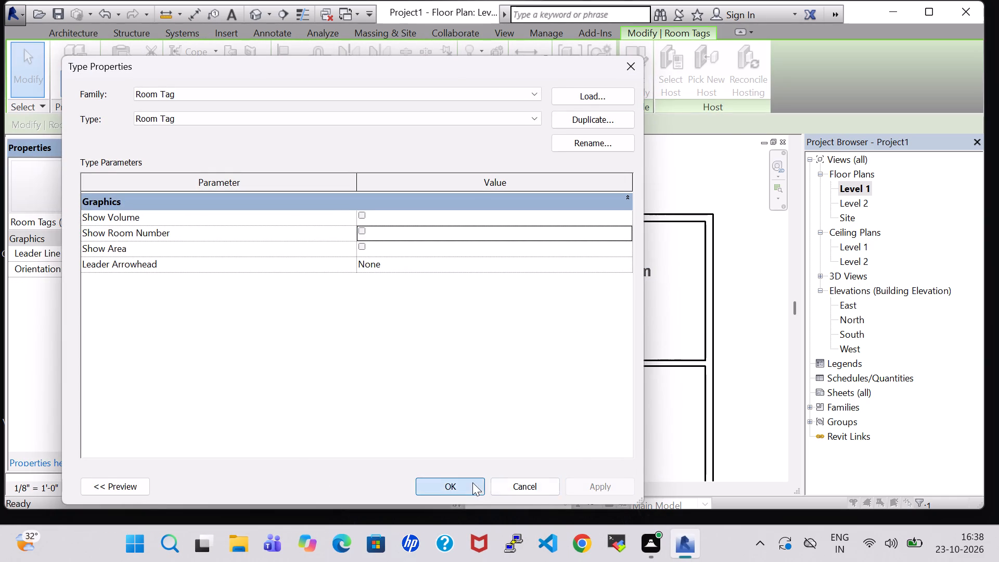
{"action": "left_click", "coordinate": [737, 291]}
Rename the northwest balcony's room as VER.
{"action": "middle_click_drag", "start_coordinate": [737, 291], "coordinate": [712, 280]}
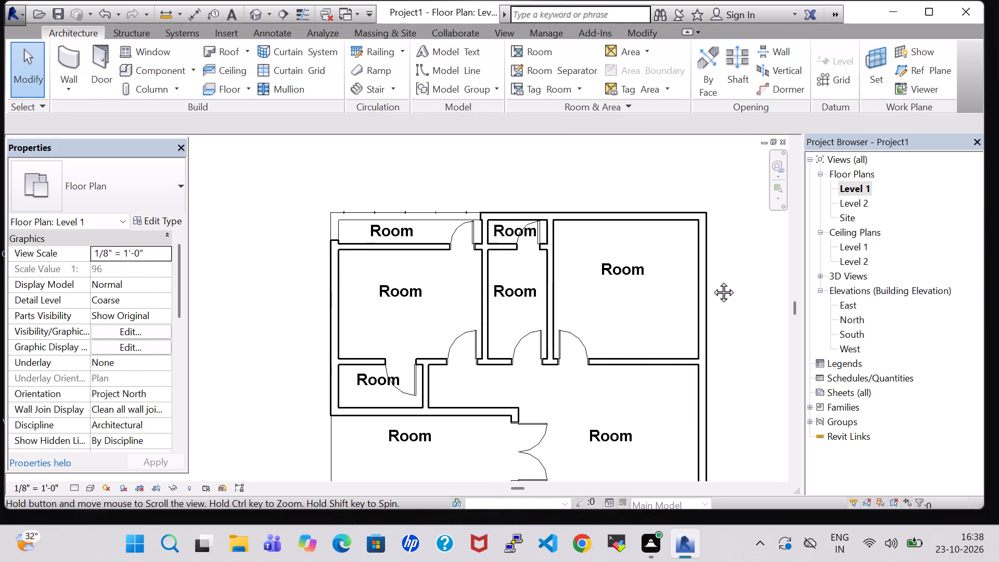
{"action": "middle_click_drag", "start_coordinate": [712, 280], "coordinate": [692, 269]}
{"action": "scroll", "coordinate": [692, 269], "scroll_direction": "down", "scroll_amount": 2}
{"action": "middle_click_drag", "start_coordinate": [726, 284], "coordinate": [695, 242]}
{"action": "middle_click", "coordinate": [695, 242]}
{"action": "middle_click_drag", "start_coordinate": [718, 300], "coordinate": [718, 300]}
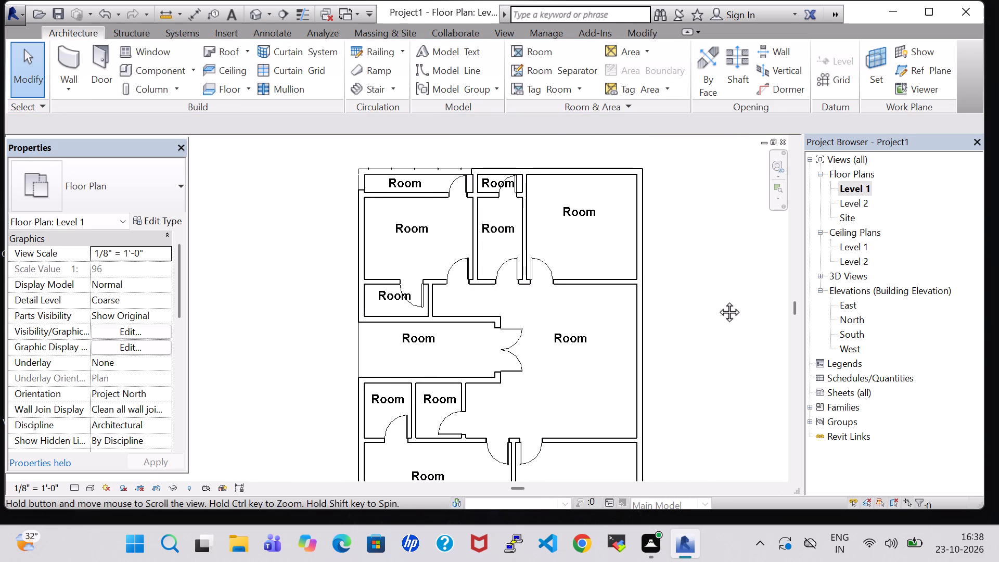
{"action": "middle_click_drag", "start_coordinate": [718, 300], "coordinate": [698, 278]}
{"action": "scroll", "coordinate": [698, 276], "scroll_direction": "down", "scroll_amount": 2}
{"action": "middle_click_drag", "start_coordinate": [698, 276], "coordinate": [659, 261]}
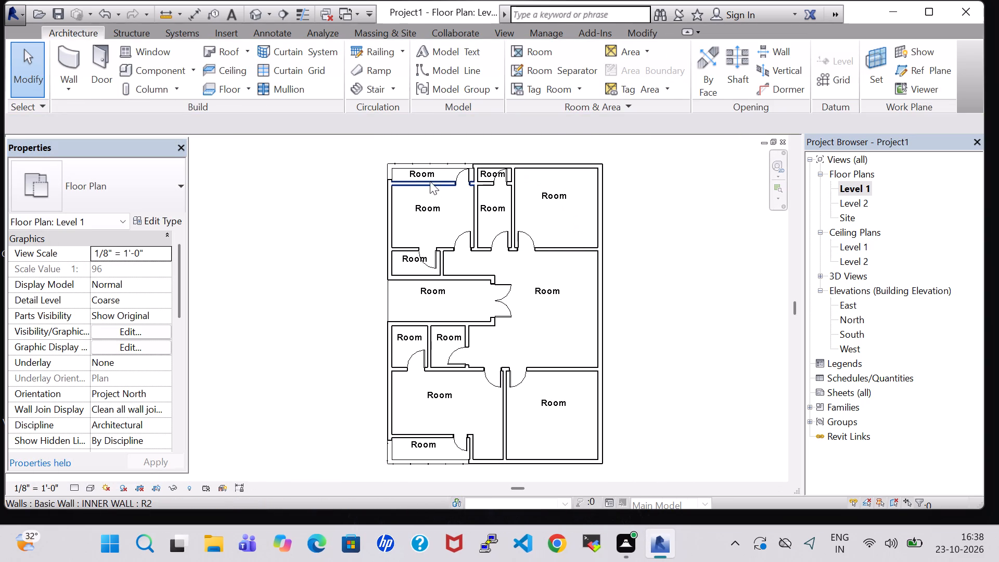
{"action": "left_click", "coordinate": [425, 171]}
{"action": "left_click", "coordinate": [713, 208]}
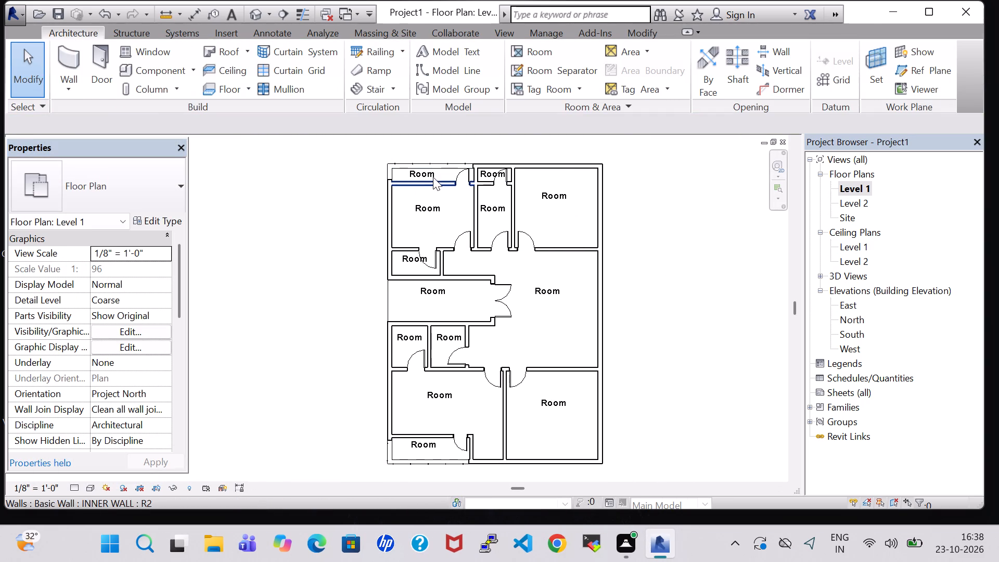
{"action": "scroll", "coordinate": [426, 174], "scroll_direction": "up", "scroll_amount": 4}
{"action": "double_click", "coordinate": [424, 174]}
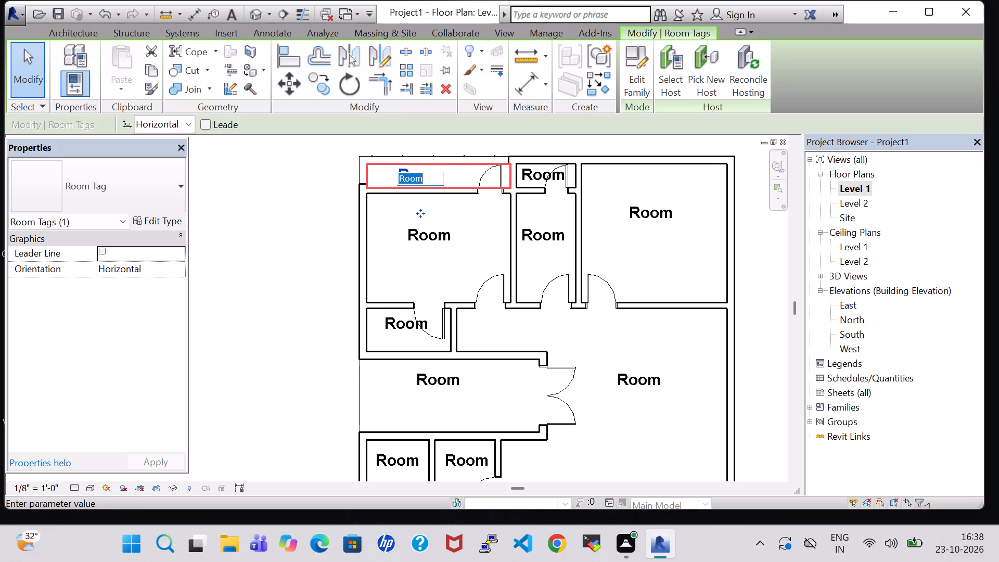
{"action": "key", "text": "BackSpace"}
{"action": "type", "text": "VER"}
{"action": "key", "text": "Return"}
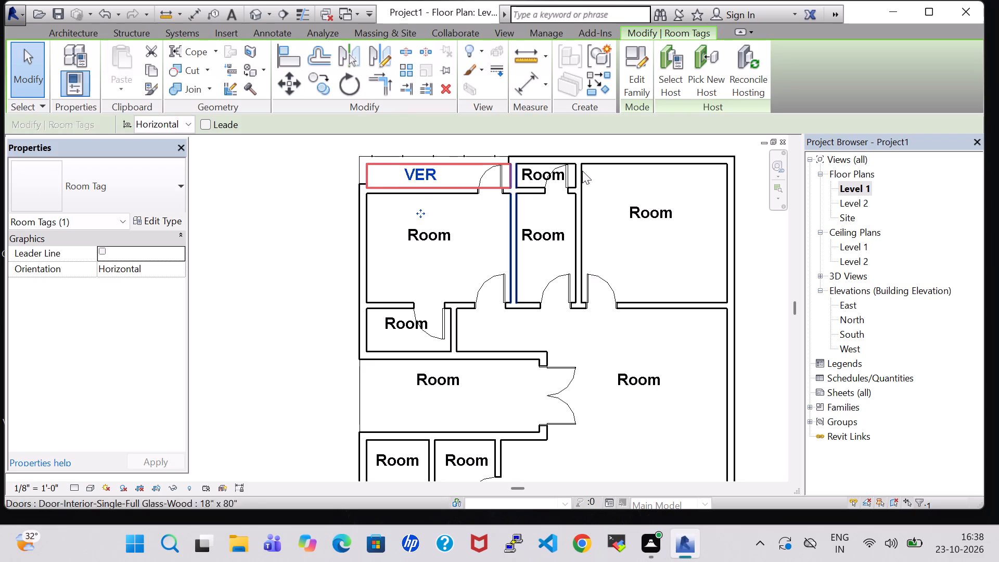
Rename the small room just east of the northwest balcony as VER.
{"action": "left_click", "coordinate": [530, 175]}
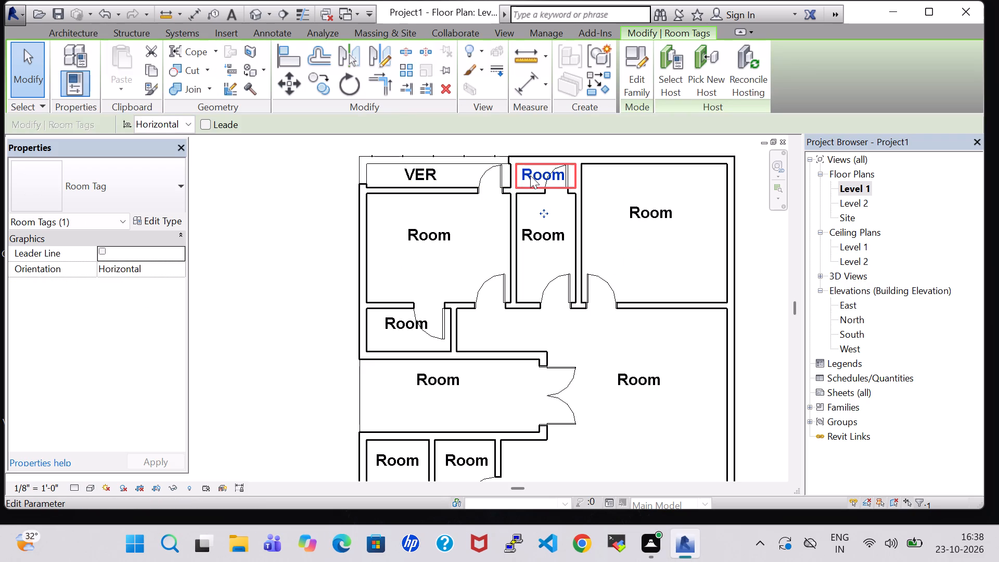
{"action": "left_click", "coordinate": [530, 175]}
{"action": "key", "text": "BackSpace"}
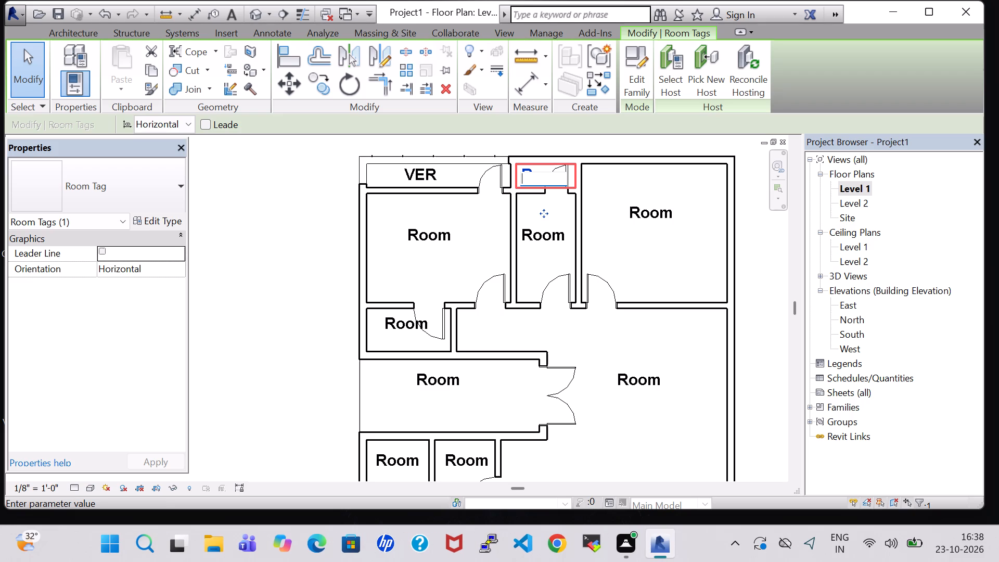
{"action": "type", "text": "VER"}
{"action": "key", "text": "Return"}
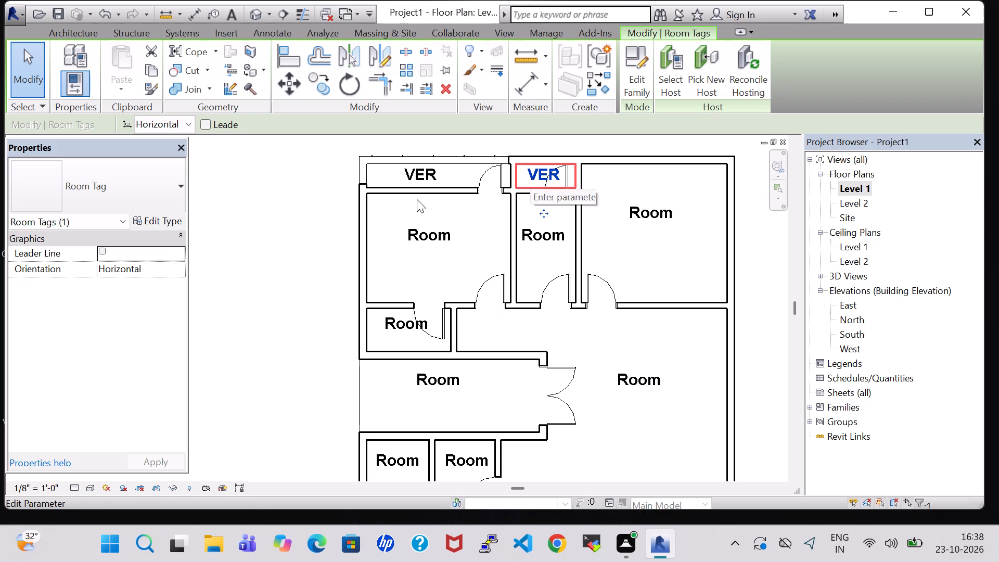
{"action": "left_click", "coordinate": [298, 212]}
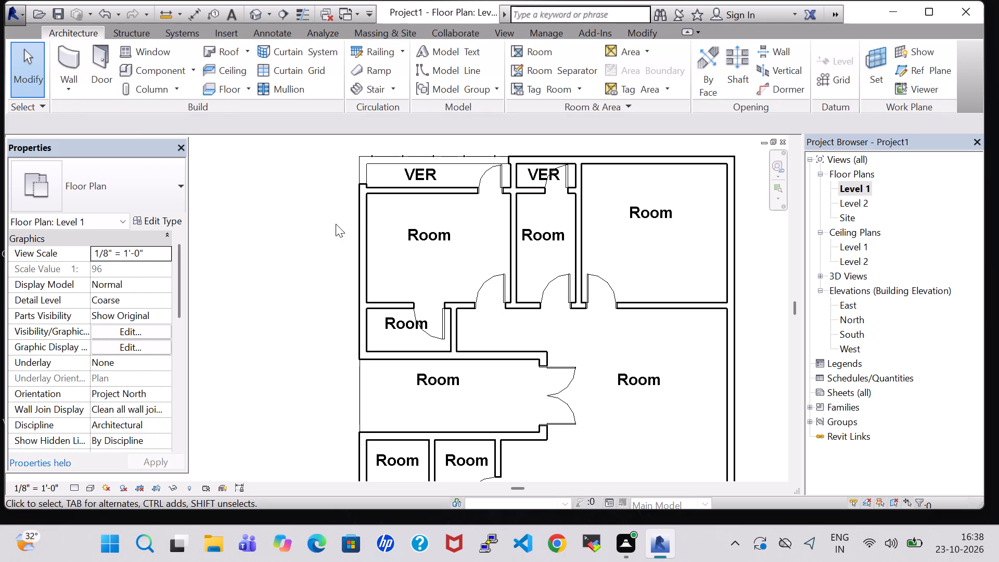
Rename the northwest room south of the balcony as BED ROOM.
{"action": "double_click", "coordinate": [418, 231]}
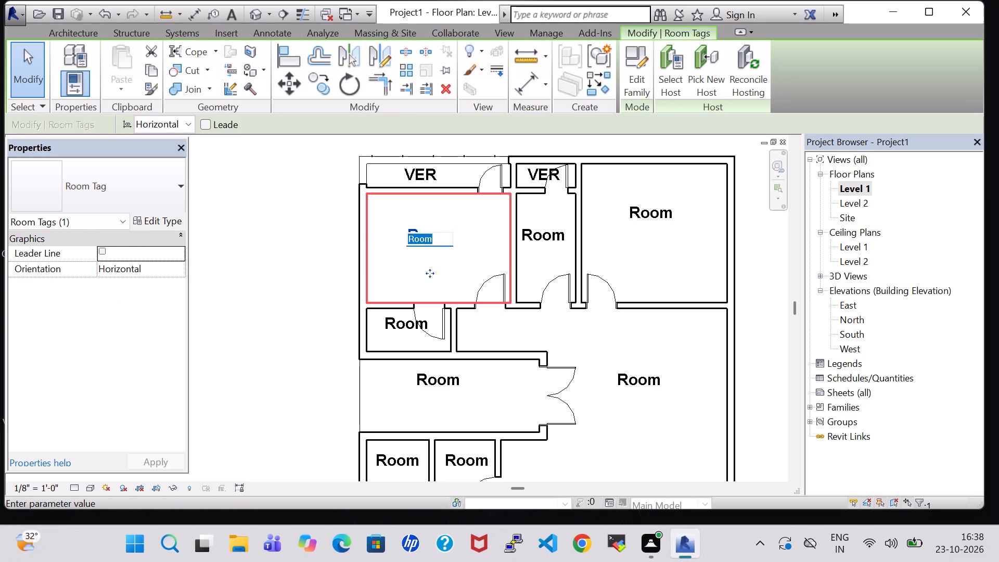
{"action": "key", "text": "BackSpace"}
{"action": "type", "text": "BED ROOM"}
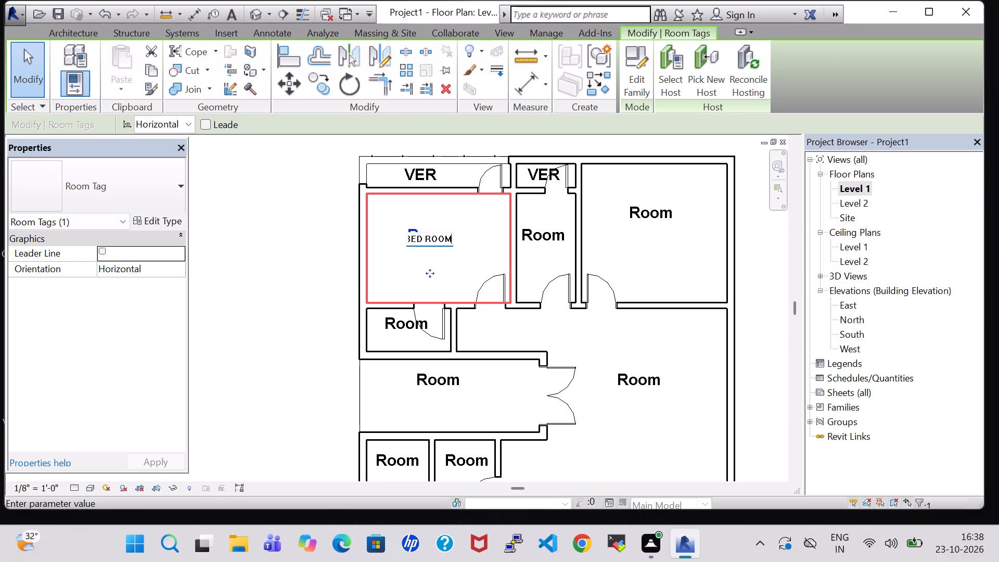
{"action": "key", "text": "Return"}
{"action": "left_click", "coordinate": [289, 251]}
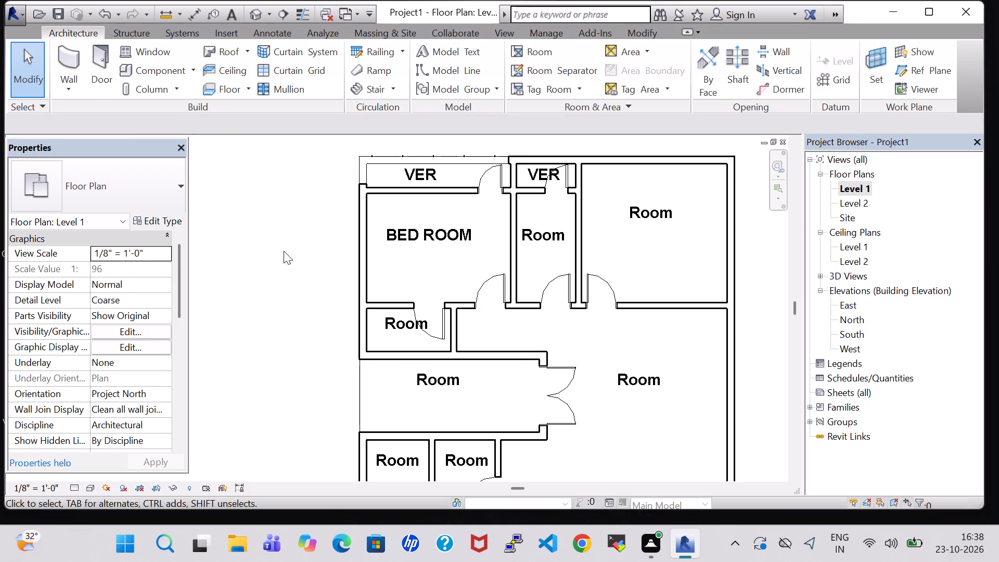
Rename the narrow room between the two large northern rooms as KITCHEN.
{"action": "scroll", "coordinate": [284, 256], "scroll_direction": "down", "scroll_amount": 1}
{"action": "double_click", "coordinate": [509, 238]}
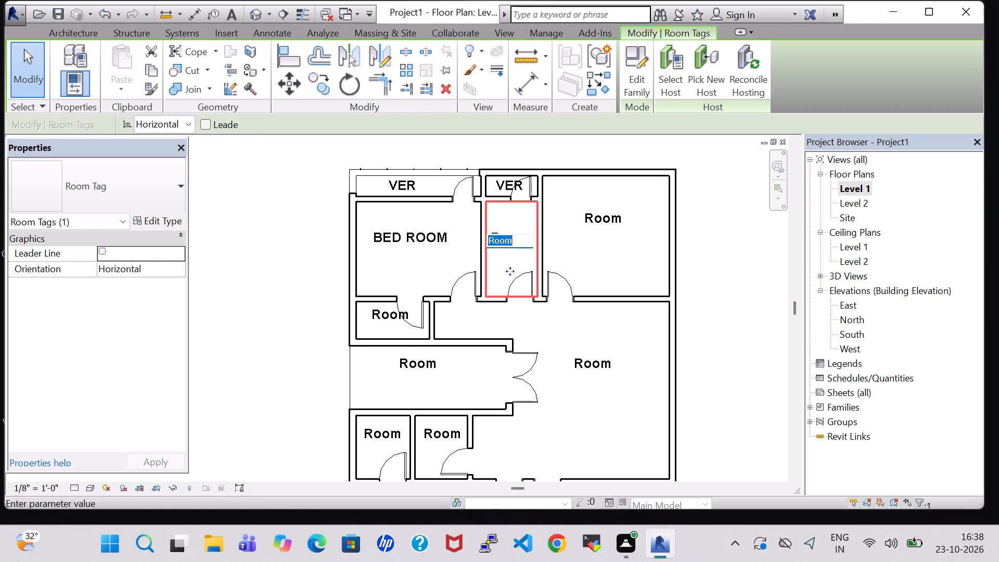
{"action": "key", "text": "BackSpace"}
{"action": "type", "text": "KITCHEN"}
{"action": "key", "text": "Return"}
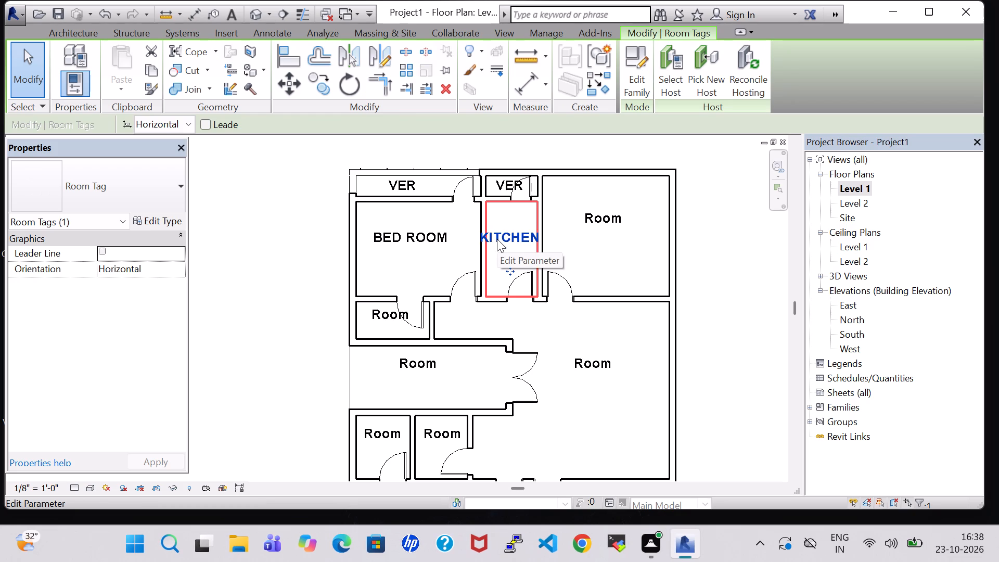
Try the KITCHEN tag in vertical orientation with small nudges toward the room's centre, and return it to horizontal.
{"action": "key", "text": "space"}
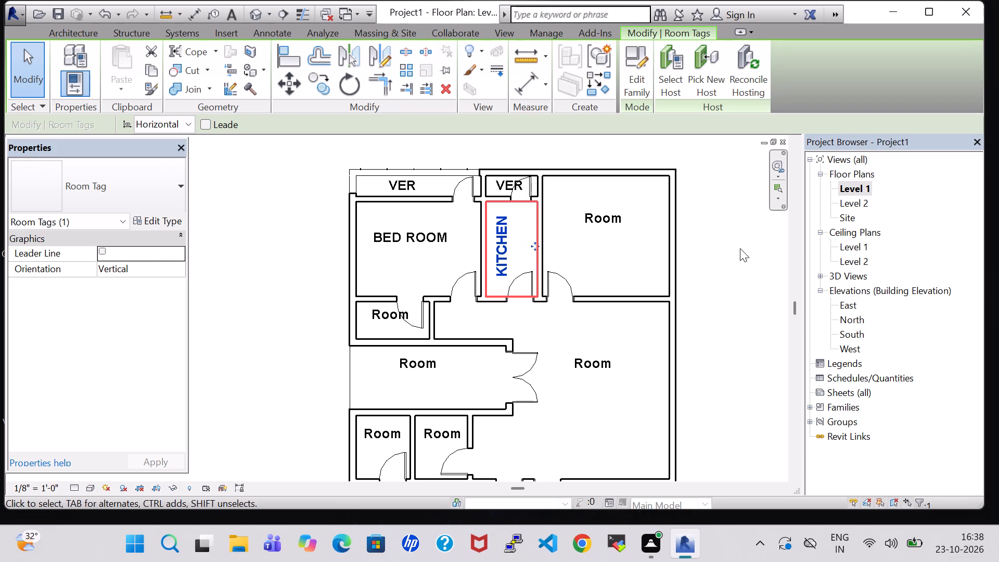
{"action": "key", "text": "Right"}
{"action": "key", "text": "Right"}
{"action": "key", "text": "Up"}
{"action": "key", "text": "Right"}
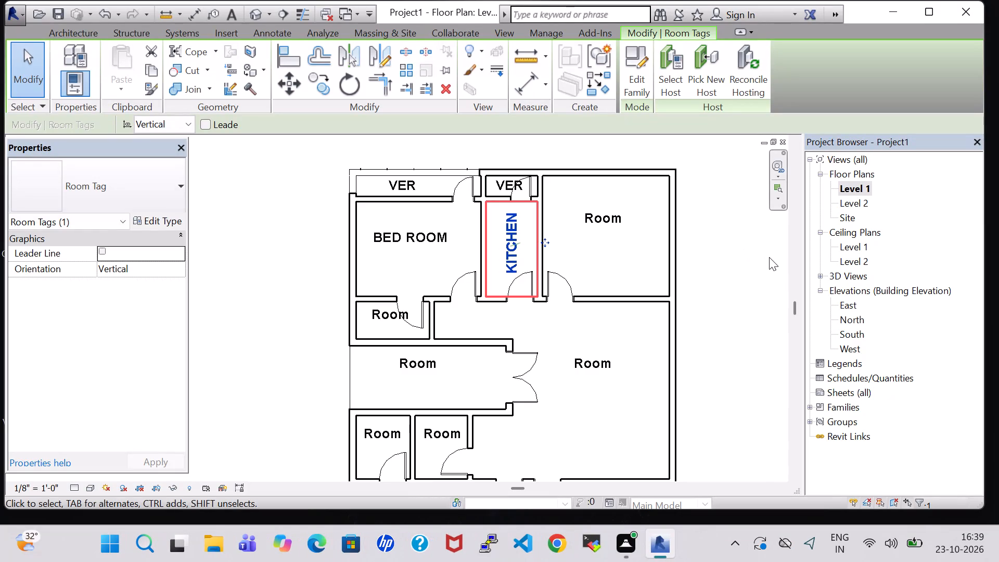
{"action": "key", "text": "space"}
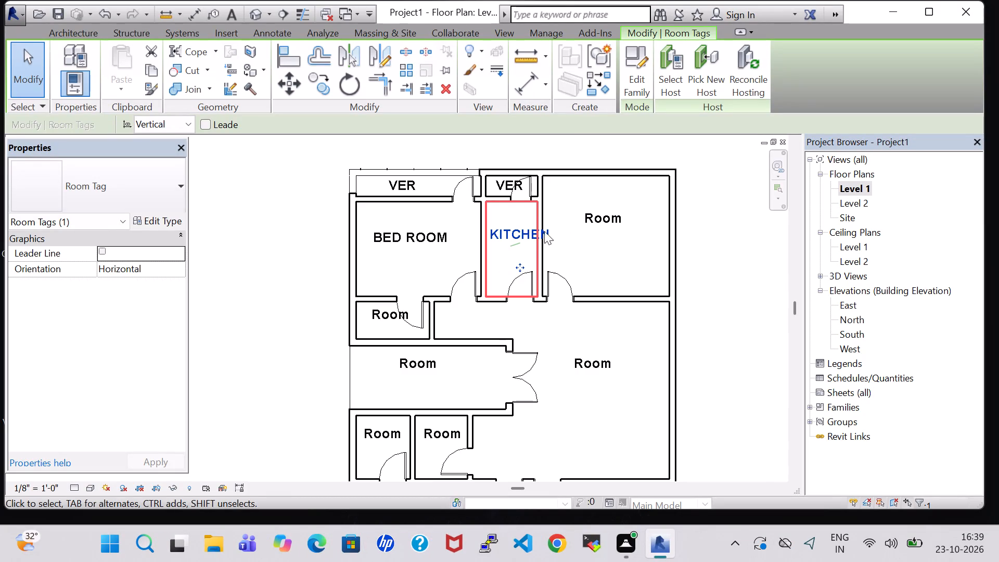
Rename the narrow room south of the smaller VER as Kitchen, in mixed case.
{"action": "double_click", "coordinate": [519, 237]}
{"action": "double_click", "coordinate": [536, 238]}
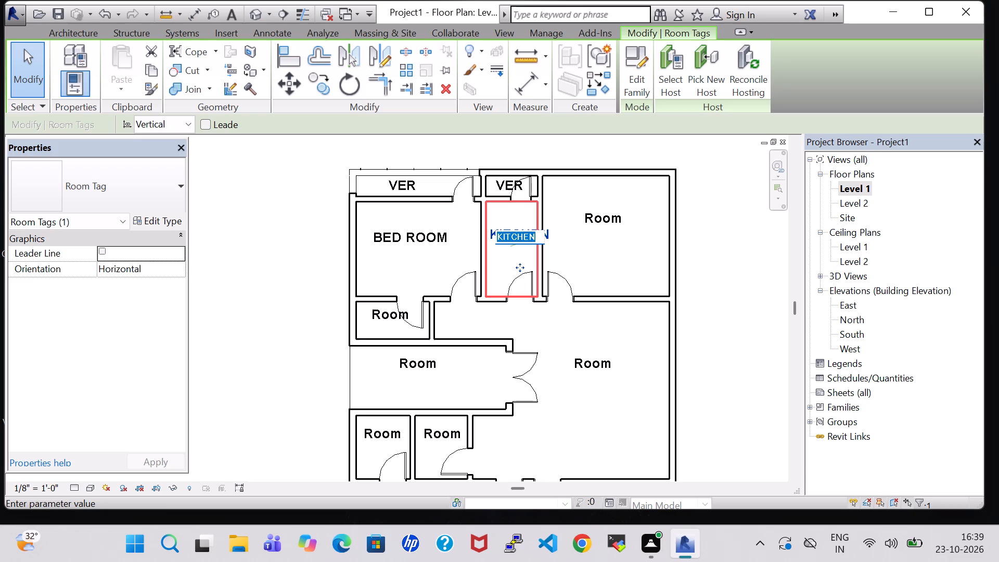
{"action": "left_click", "coordinate": [537, 239]}
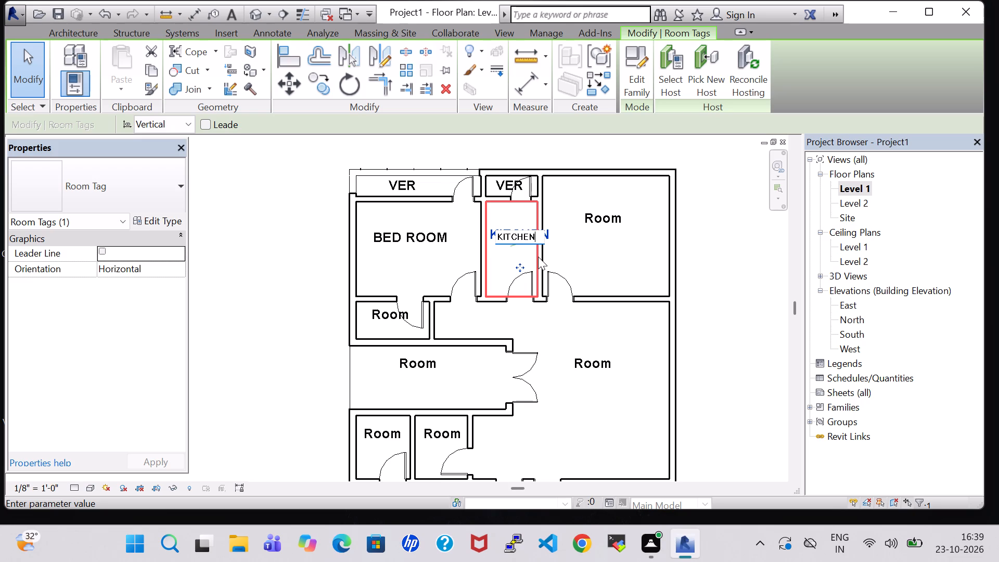
{"action": "key", "text": "BackSpace"}
{"action": "key", "text": "BackSpace"}
{"action": "key", "text": "BackSpace"}
{"action": "key", "text": "BackSpace"}
{"action": "key", "text": "BackSpace"}
{"action": "key", "text": "BackSpace"}
{"action": "type", "text": "itchen"}
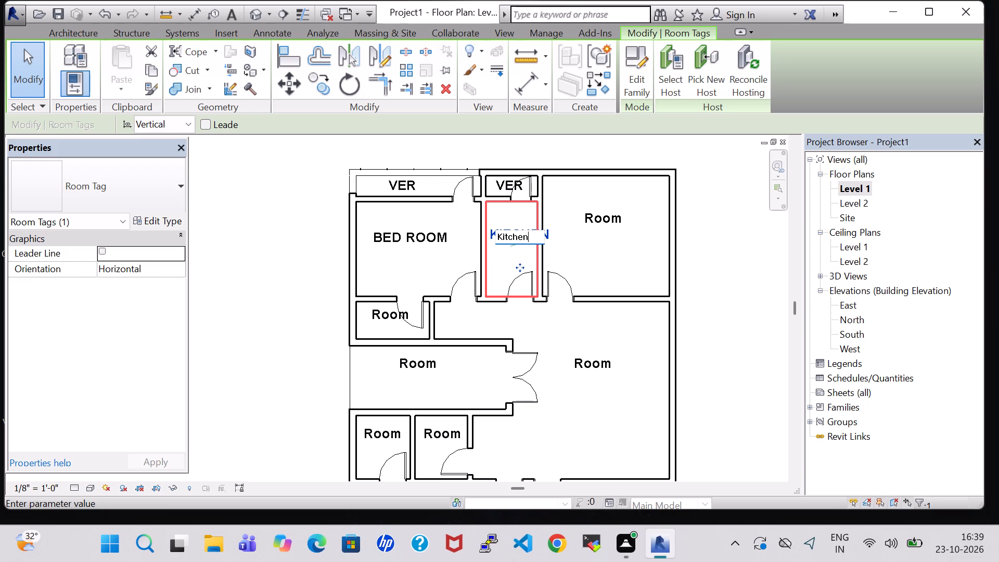
{"action": "key", "text": "Return"}
Nudge the Kitchen tag west and slightly south so it sits between the room's side walls.
{"action": "key", "text": "Left"}
{"action": "key", "text": "Left"}
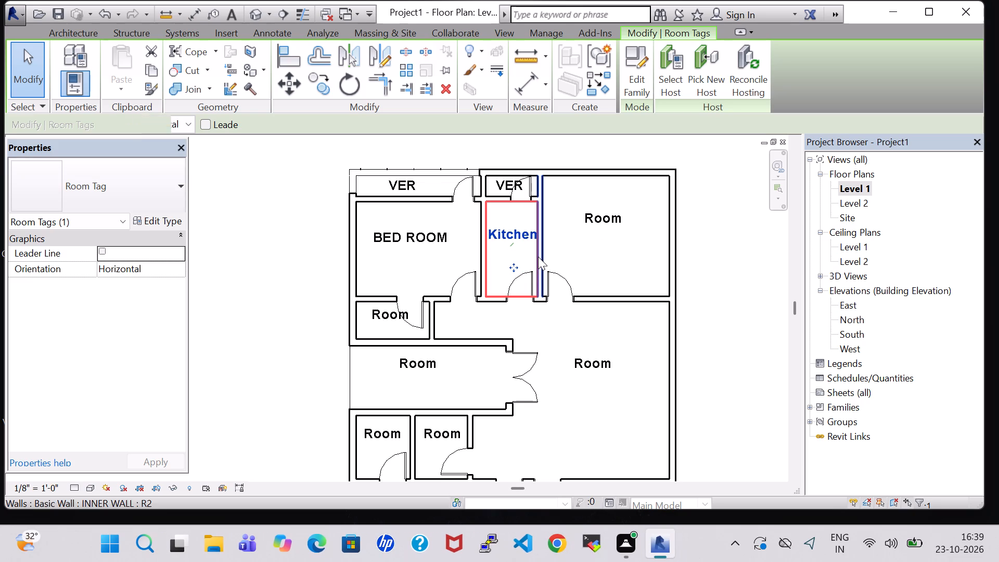
{"action": "key", "text": "Right"}
{"action": "key", "text": "Left"}
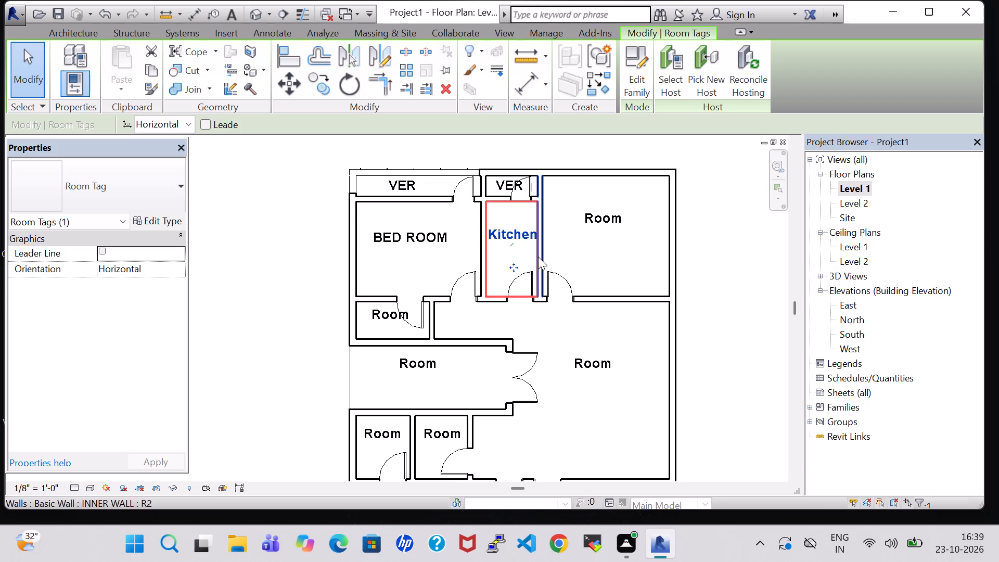
{"action": "key", "text": "Down"}
{"action": "key", "text": "Left"}
{"action": "key", "text": "Right"}
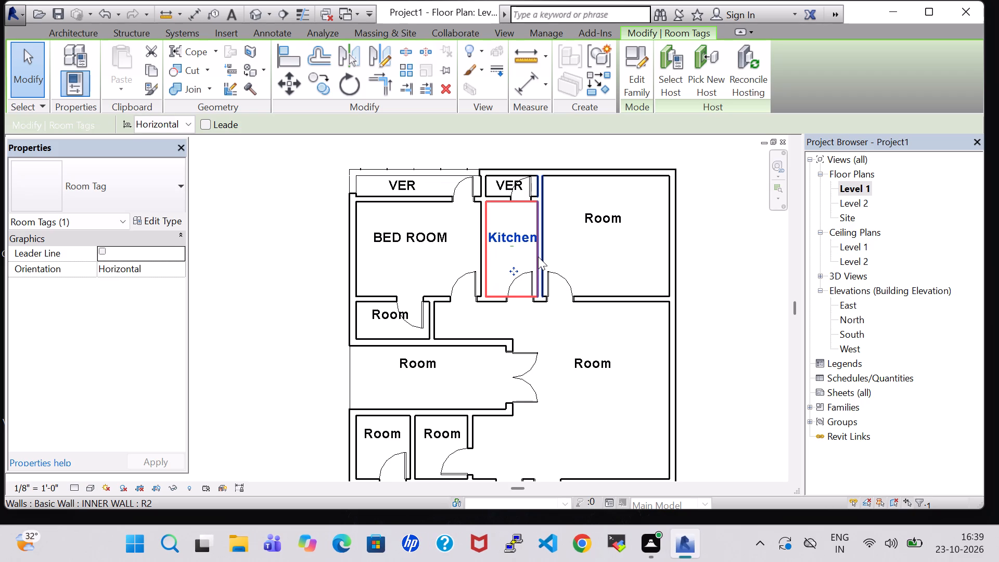
{"action": "left_click", "coordinate": [726, 230]}
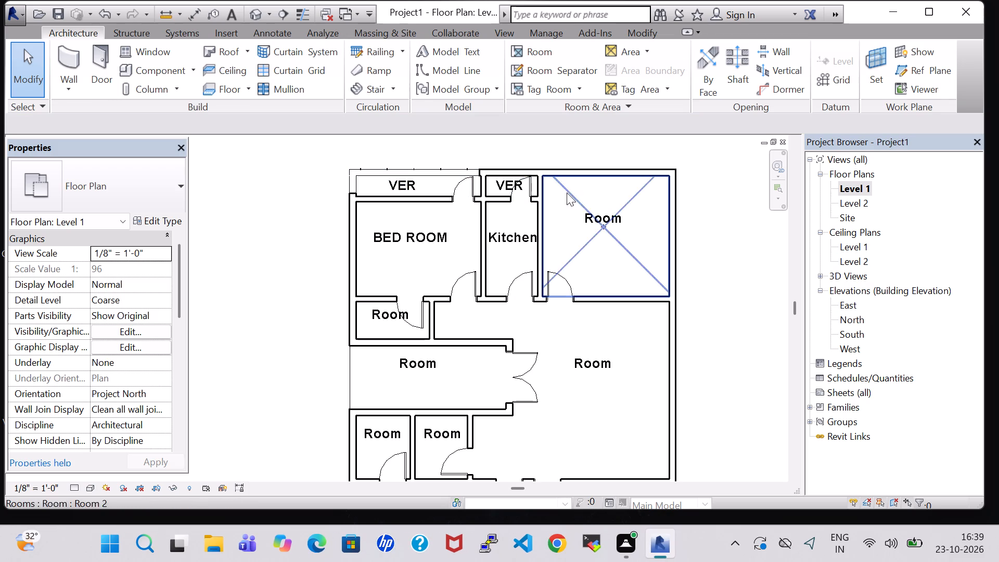
Rename the large northeast room as BED ROOM.
{"action": "triple_click", "coordinate": [594, 219]}
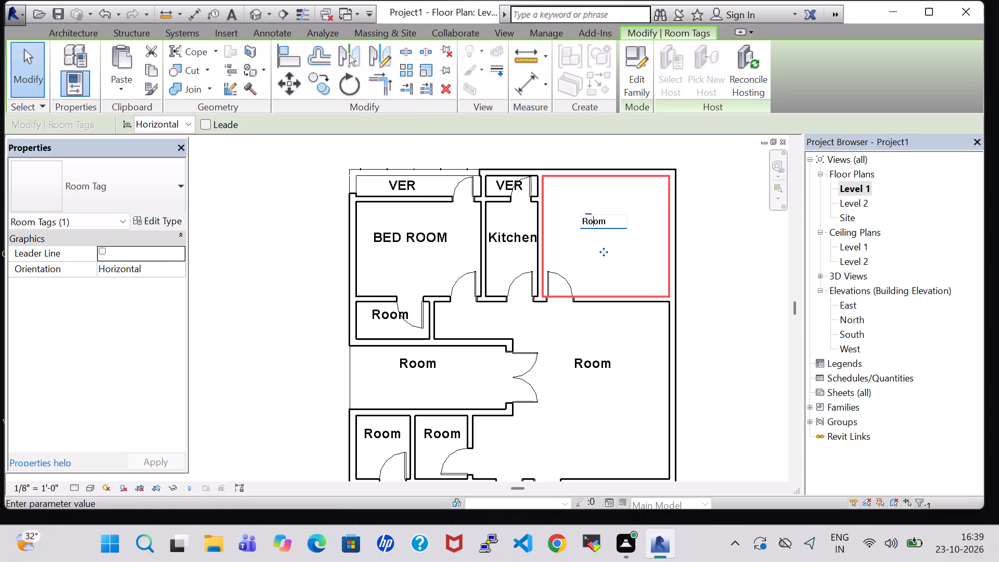
{"action": "key", "text": "Right"}
{"action": "key", "text": "Right"}
{"action": "key", "text": "BackSpace"}
{"action": "key", "text": "BackSpace"}
{"action": "key", "text": "BackSpace"}
{"action": "key", "text": "BackSpace"}
{"action": "type", "text": "BED ROOM"}
{"action": "key", "text": "Return"}
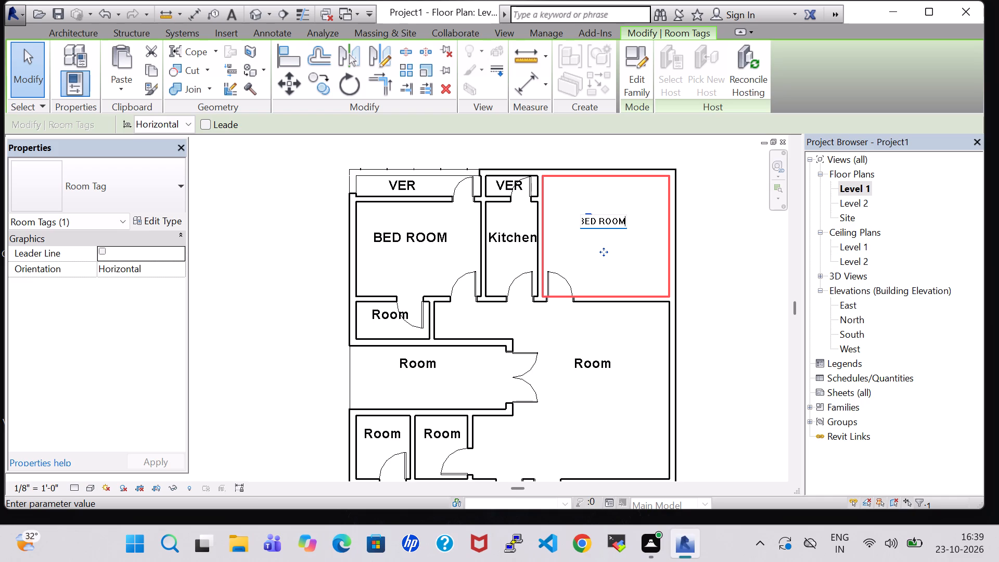
{"action": "left_click", "coordinate": [725, 242]}
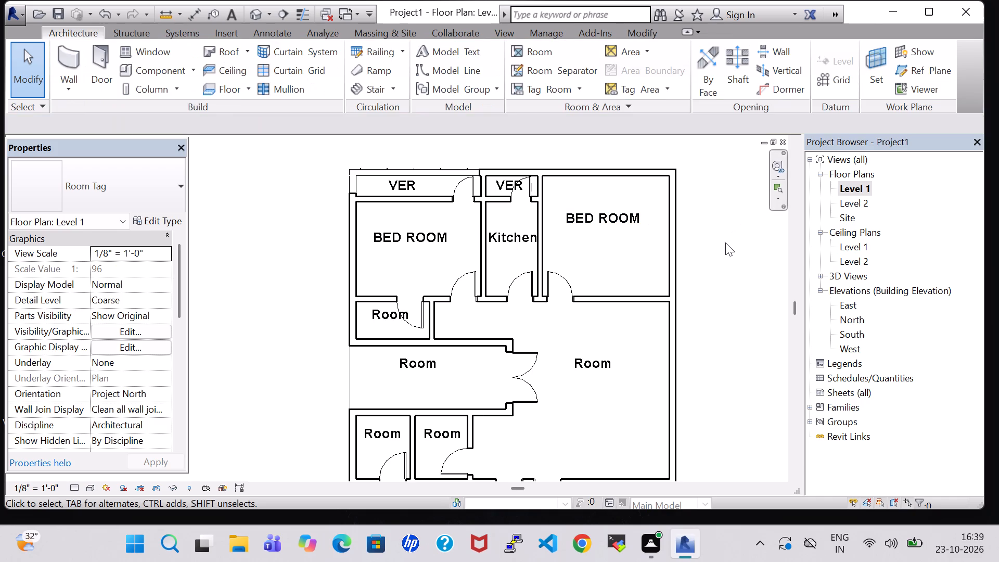
Nudge the northeast BED ROOM tag south to roughly line up with the Kitchen tag.
{"action": "left_click", "coordinate": [622, 225]}
{"action": "key", "text": "Down"}
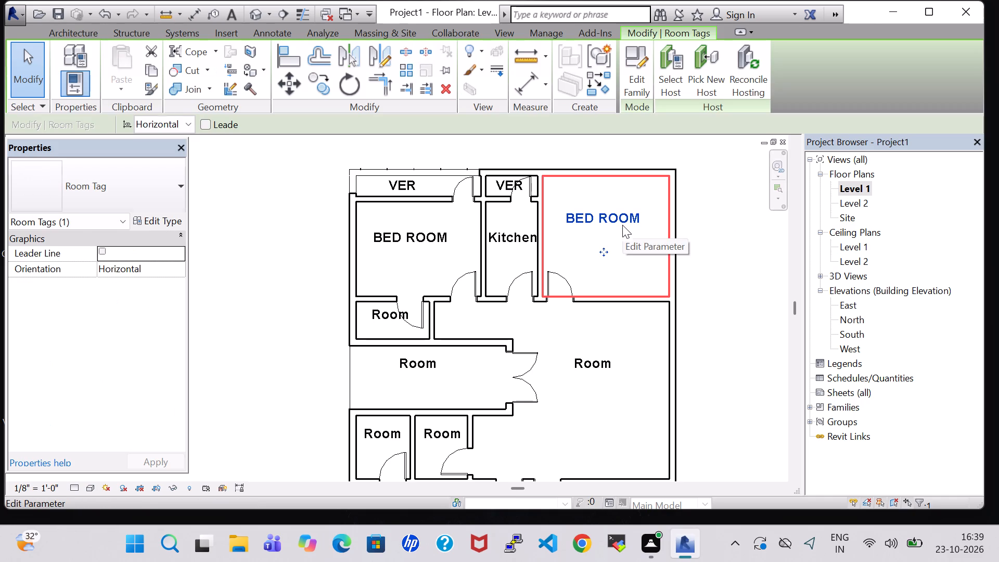
{"action": "key", "text": "Down"}
{"action": "key", "text": "Down"}
{"action": "key", "text": "Down"}
{"action": "key", "text": "Down"}
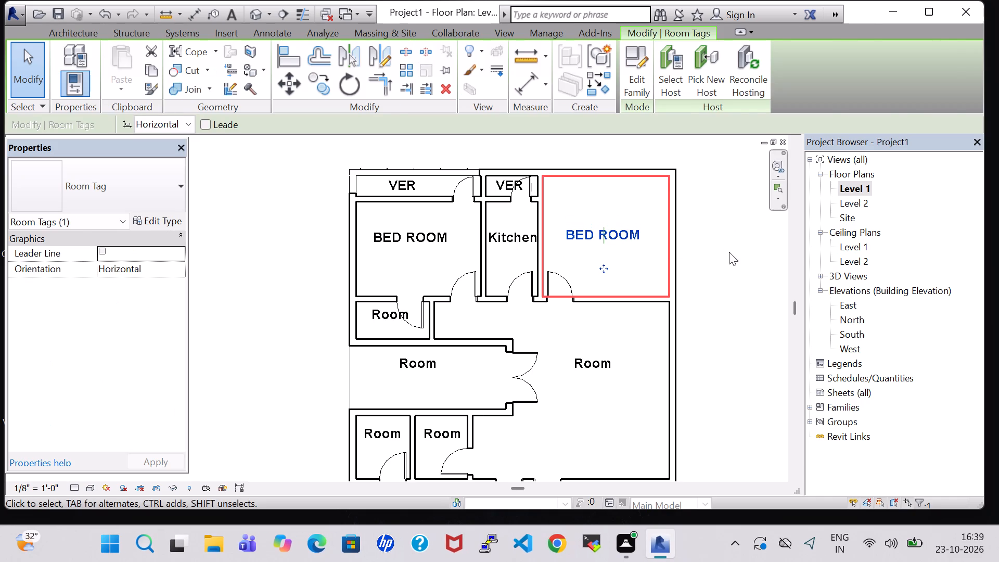
{"action": "left_click", "coordinate": [729, 252]}
Rename the small room south of the northwest BED ROOM as A.Toilet.
{"action": "double_click", "coordinate": [380, 312]}
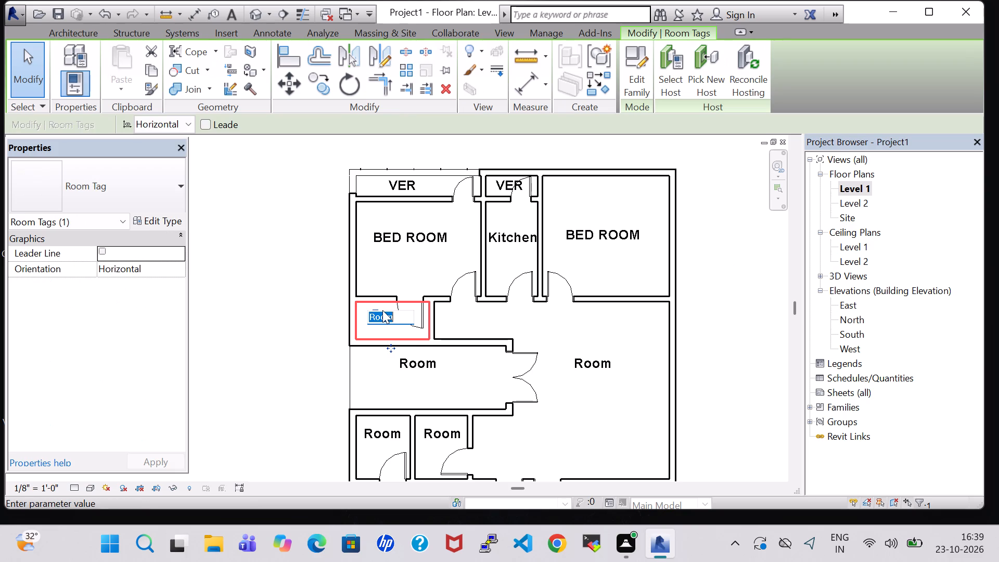
{"action": "key", "text": "BackSpace"}
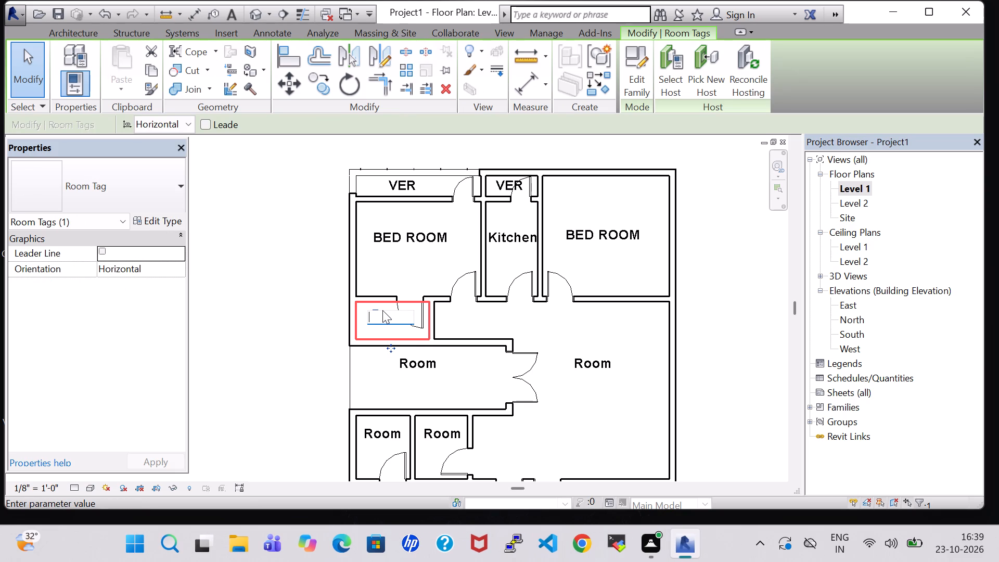
{"action": "type", "text": "A."}
{"action": "key", "text": "i"}
{"action": "key", "text": "BackSpace"}
{"action": "type", "text": "oilet"}
{"action": "key", "text": "Return"}
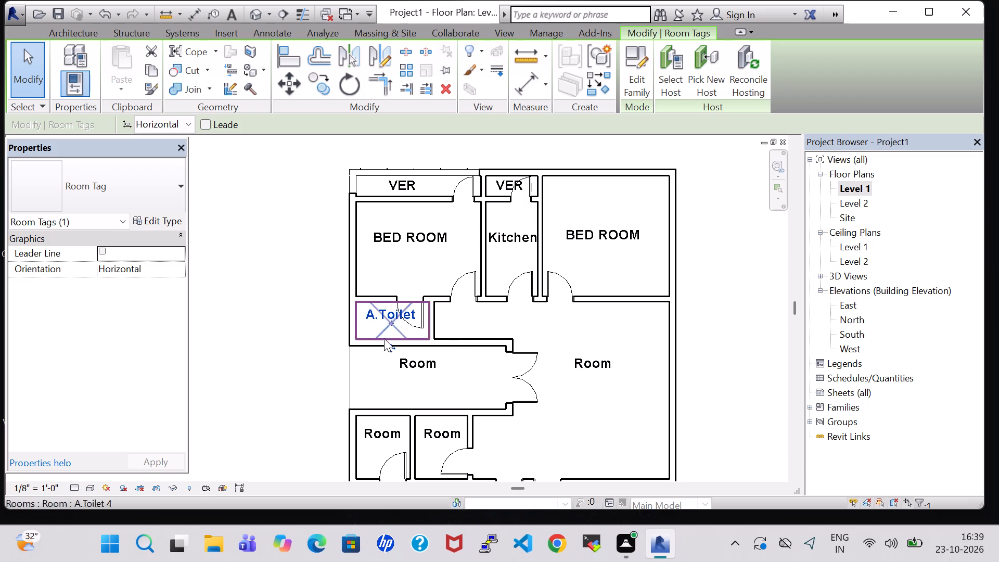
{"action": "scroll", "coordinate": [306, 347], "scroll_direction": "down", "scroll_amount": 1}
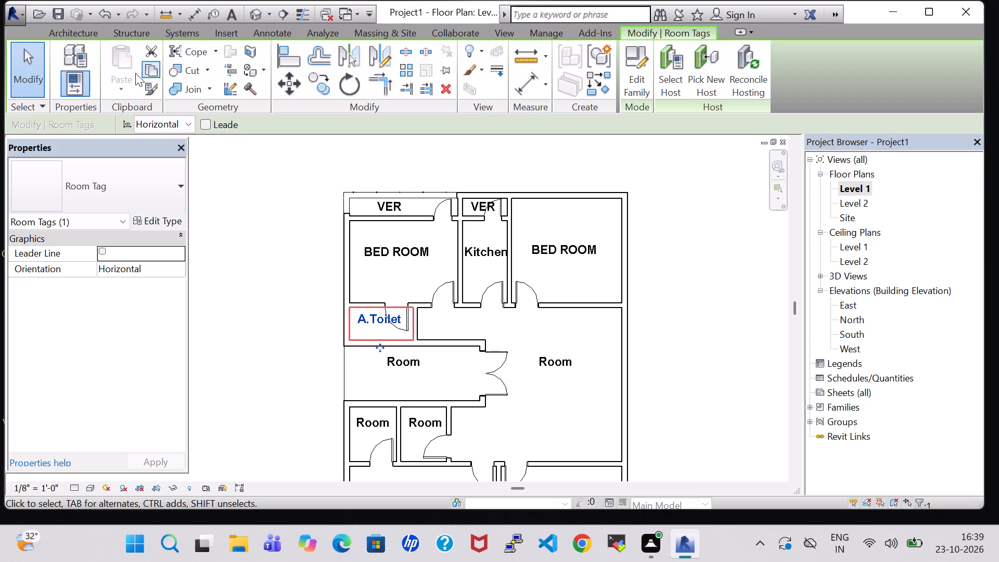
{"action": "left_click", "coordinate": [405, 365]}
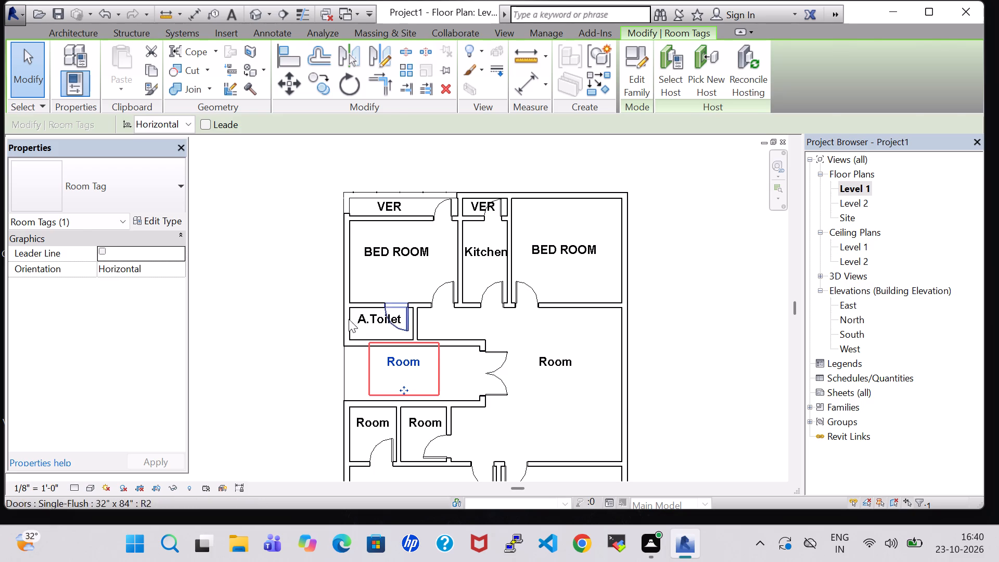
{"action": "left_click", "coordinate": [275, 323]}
Rename the large central room inside the double entrance door as DINNING&LIVING.
{"action": "double_click", "coordinate": [553, 361]}
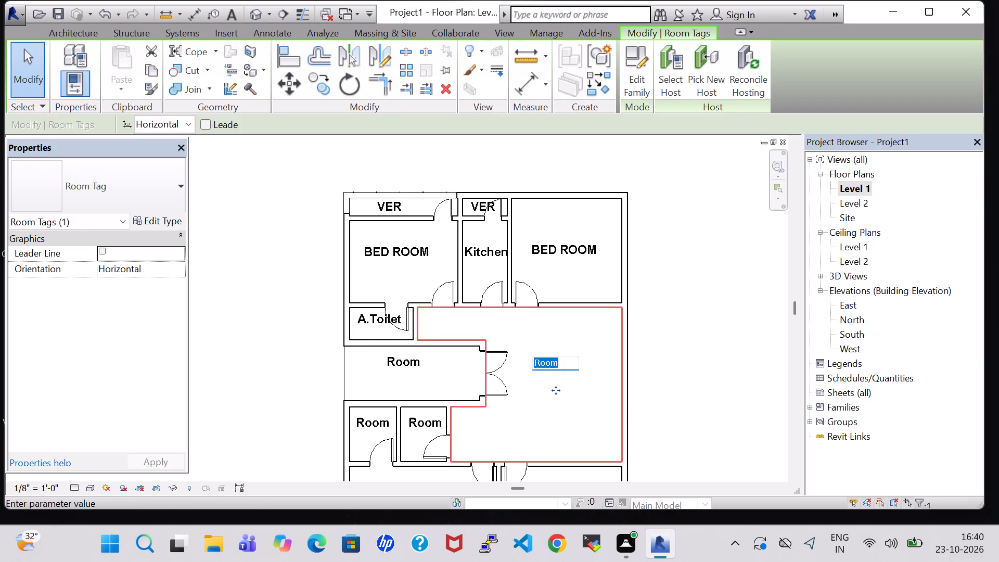
{"action": "key", "text": "BackSpace"}
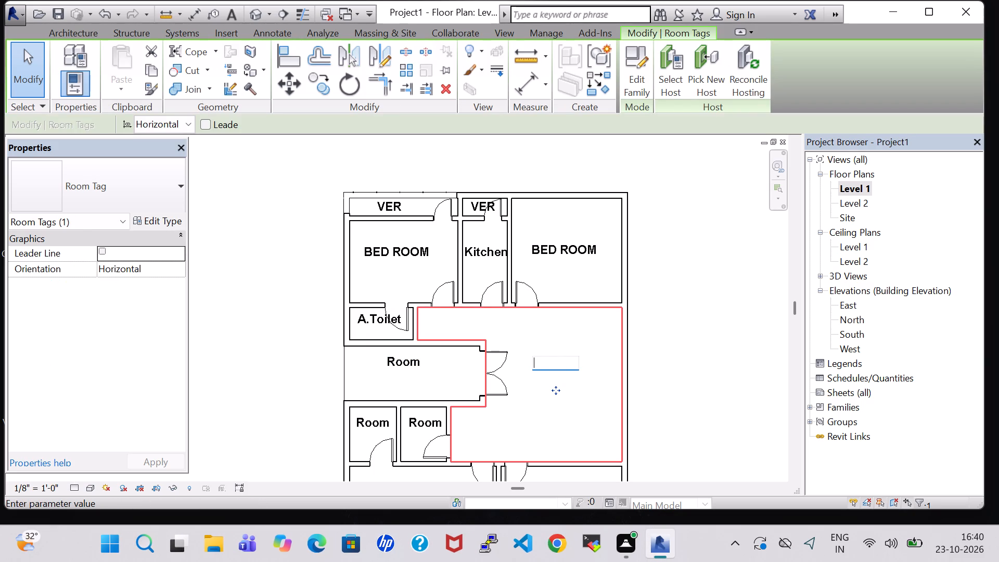
{"action": "type", "text": "dinning"}
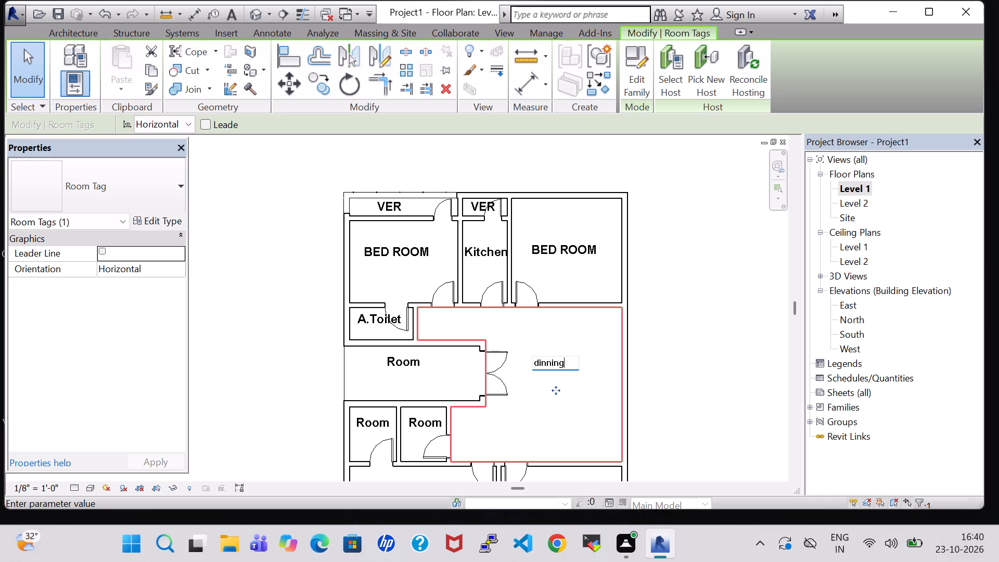
{"action": "key", "text": "BackSpace"}
{"action": "key", "text": "BackSpace"}
{"action": "key", "text": "BackSpace"}
{"action": "key", "text": "BackSpace"}
{"action": "key", "text": "BackSpace"}
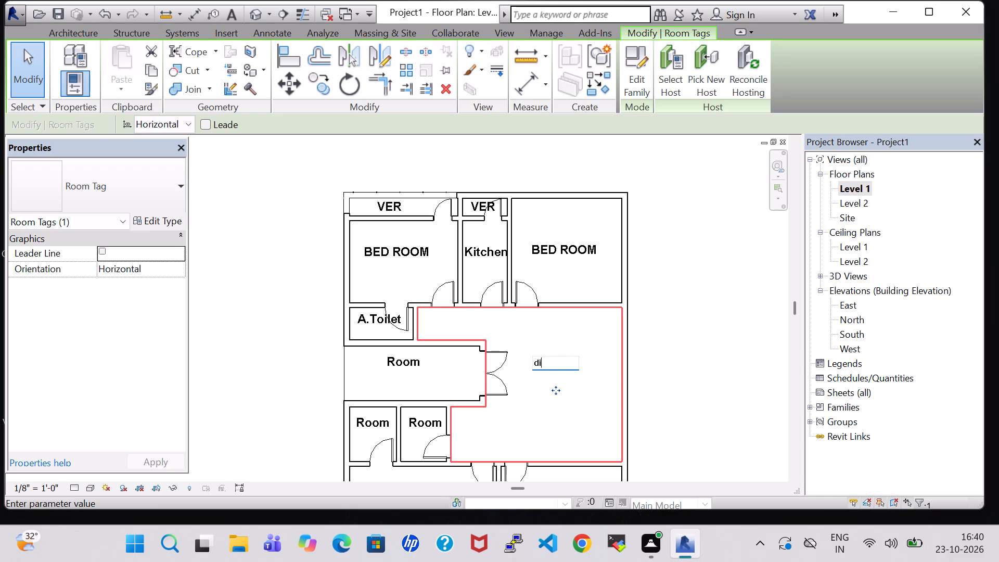
{"action": "key", "text": "BackSpace"}
{"action": "key", "text": "BackSpace"}
{"action": "type", "text": "DINNING"}
{"action": "key", "text": "space"}
{"action": "key", "text": "BackSpace"}
{"action": "key", "text": "shift+ampersand"}
{"action": "type", "text": "LIVING"}
{"action": "key", "text": "Return"}
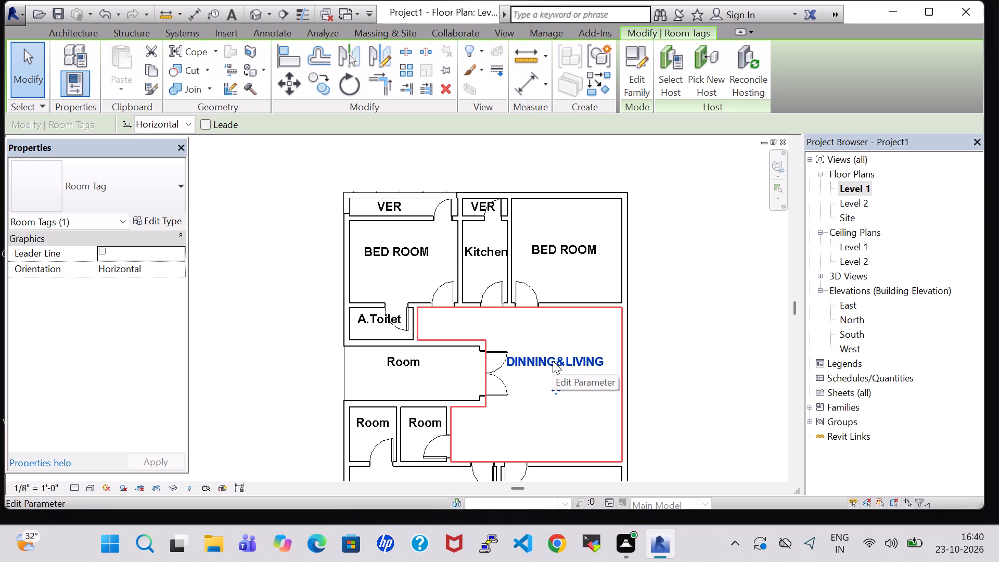
Nudge the DINNING&LIVING tag south, clear of the upper leaf of the double door.
{"action": "key", "text": "Down"}
{"action": "key", "text": "Down"}
{"action": "key", "text": "Down"}
{"action": "key", "text": "Down"}
{"action": "key", "text": "Down"}
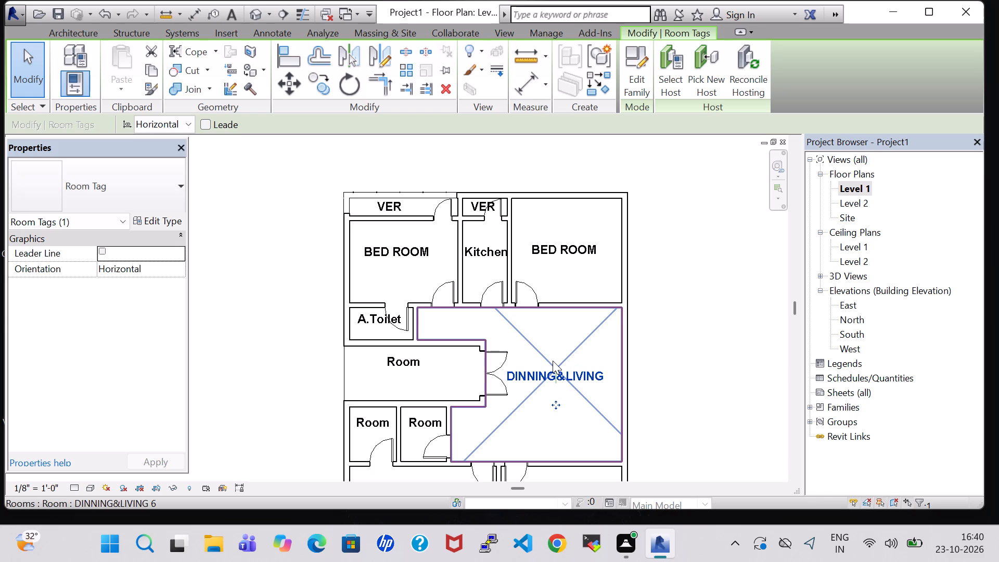
Rename the westernmost small room south of the entrance recess as A.Toilet and nudge its tag slightly south.
{"action": "left_click", "coordinate": [677, 336]}
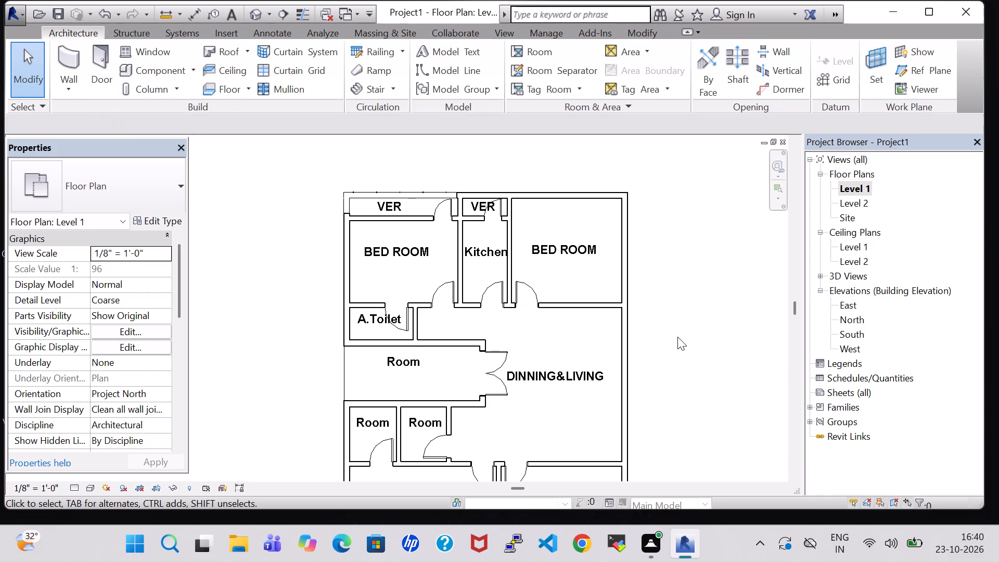
{"action": "middle_click_drag", "start_coordinate": [677, 337], "coordinate": [672, 301]}
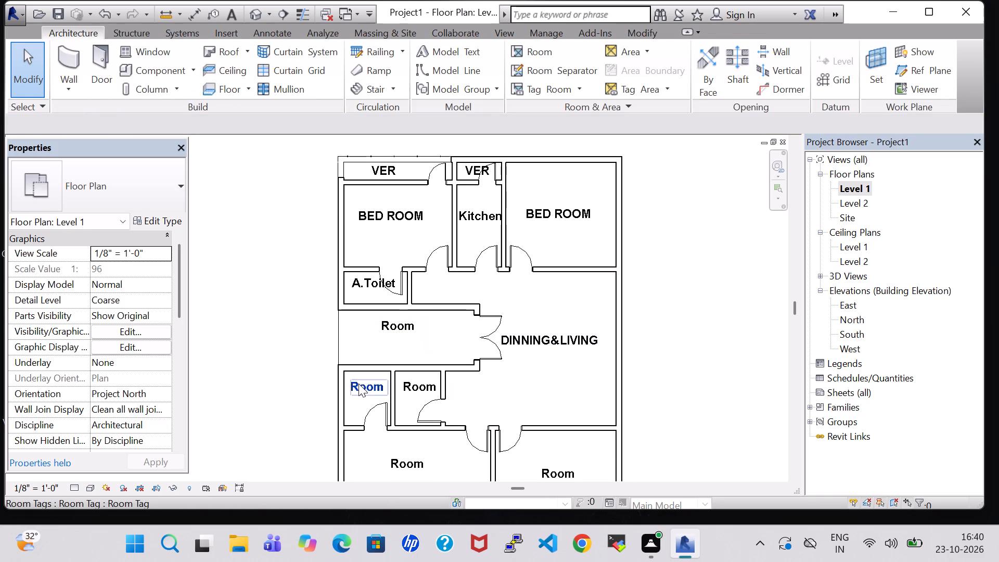
{"action": "double_click", "coordinate": [362, 386]}
{"action": "key", "text": "BackSpace"}
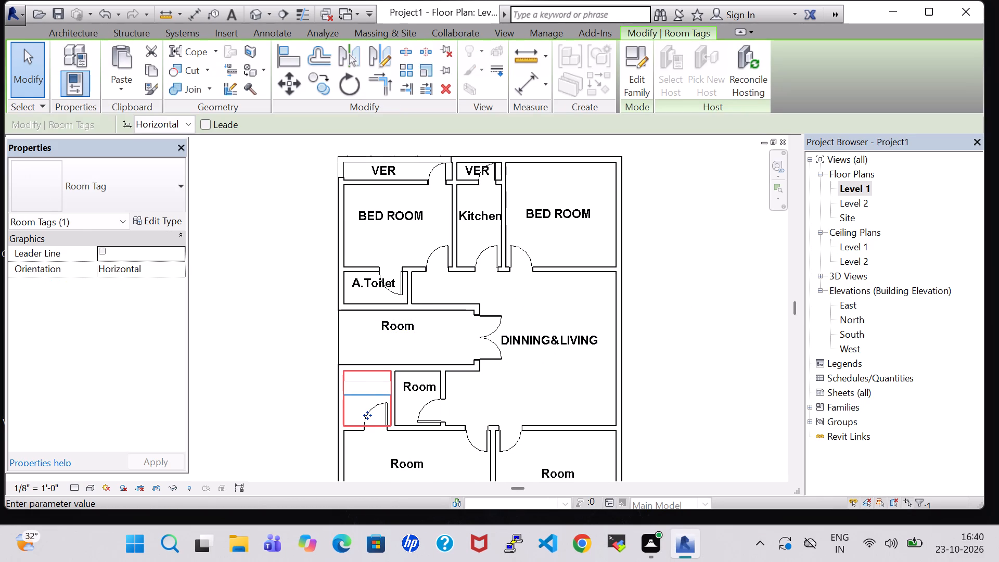
{"action": "type", "text": "A,"}
{"action": "key", "text": "t"}
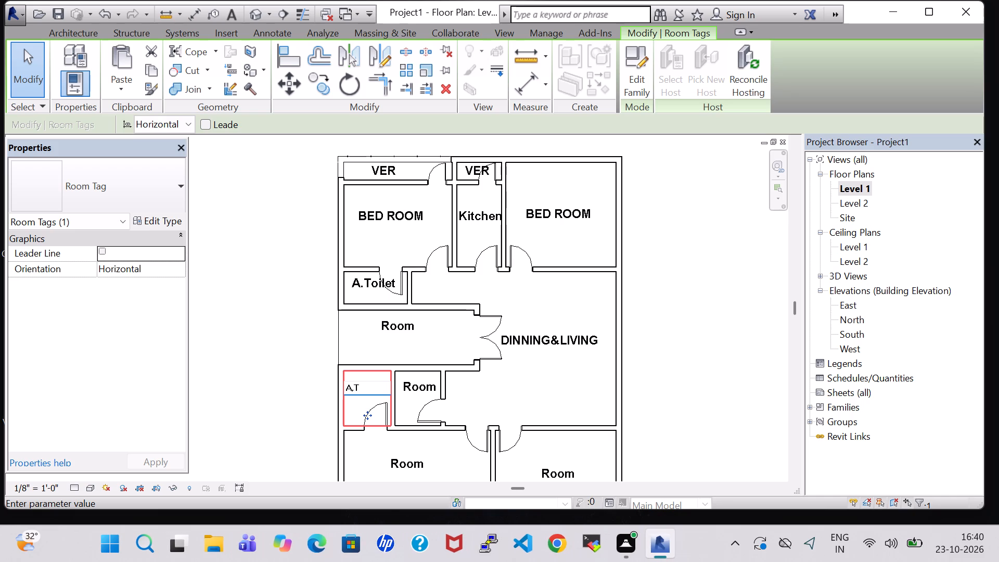
{"action": "key", "text": "BackSpace"}
{"action": "key", "text": "BackSpace"}
{"action": "key", "text": "period"}
{"action": "key", "text": "t"}
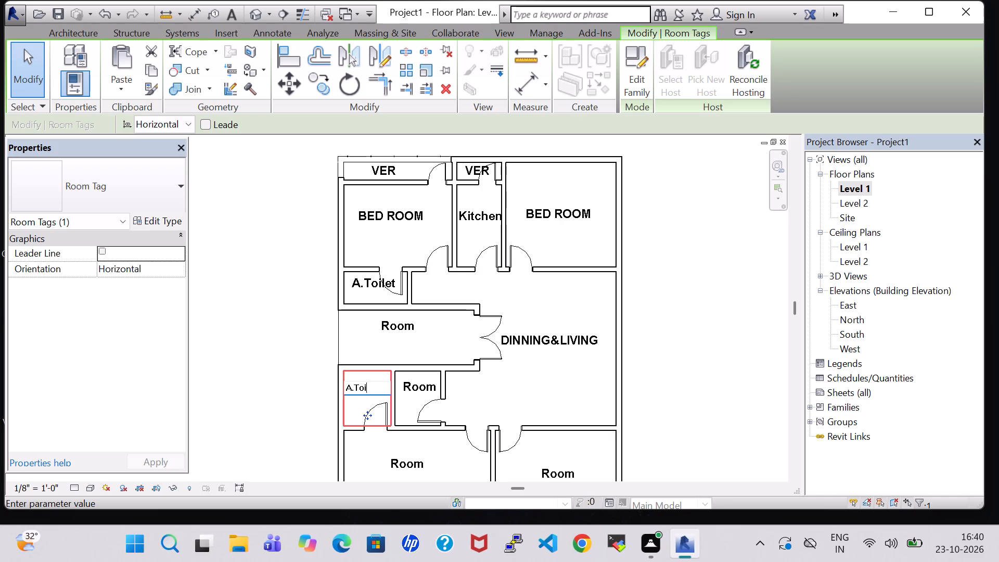
{"action": "key", "text": "Return"}
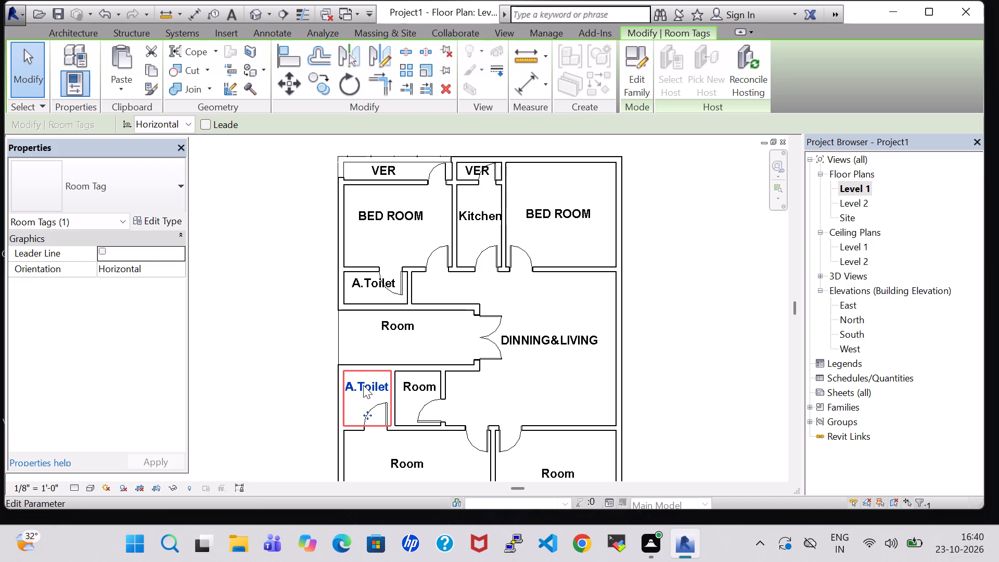
{"action": "key", "text": "Down"}
{"action": "key", "text": "Right"}
{"action": "key", "text": "Left"}
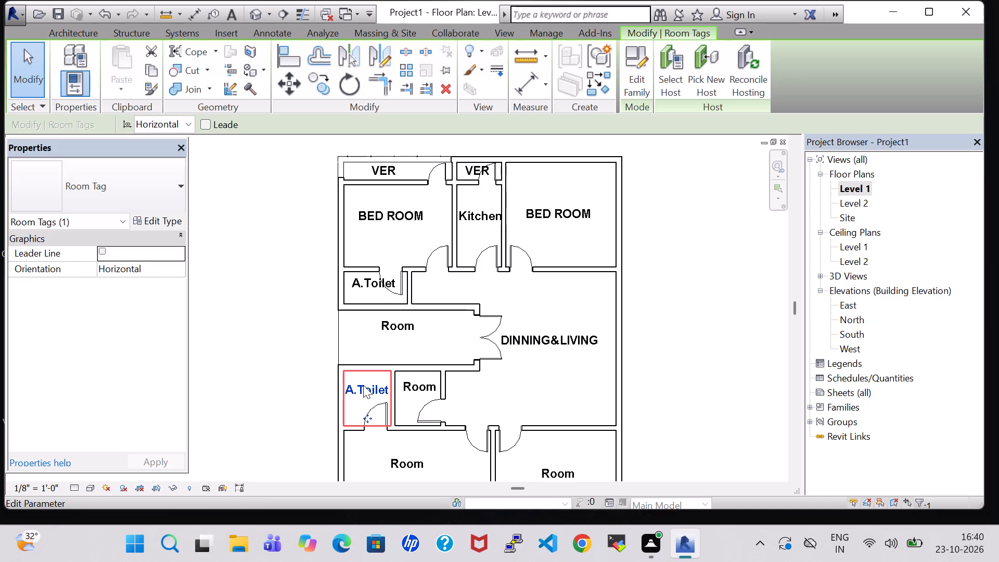
Rename the small room east of the southern A.Toilet as C.Toilet and nudge its tag slightly south.
{"action": "triple_click", "coordinate": [411, 390]}
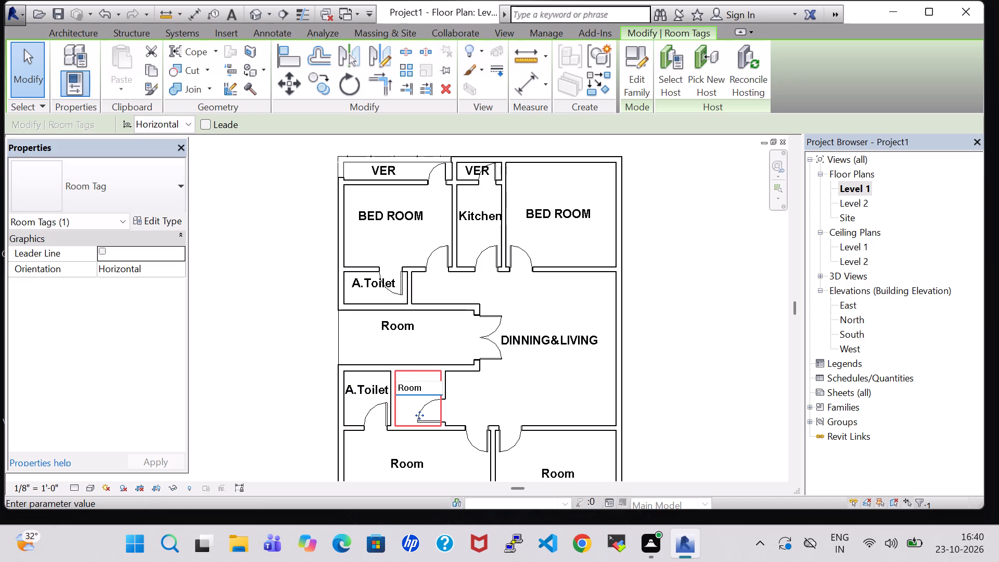
{"action": "key", "text": "Right"}
{"action": "key", "text": "Right"}
{"action": "key", "text": "Right"}
{"action": "key", "text": "BackSpace"}
{"action": "key", "text": "BackSpace"}
{"action": "key", "text": "BackSpace"}
{"action": "key", "text": "BackSpace"}
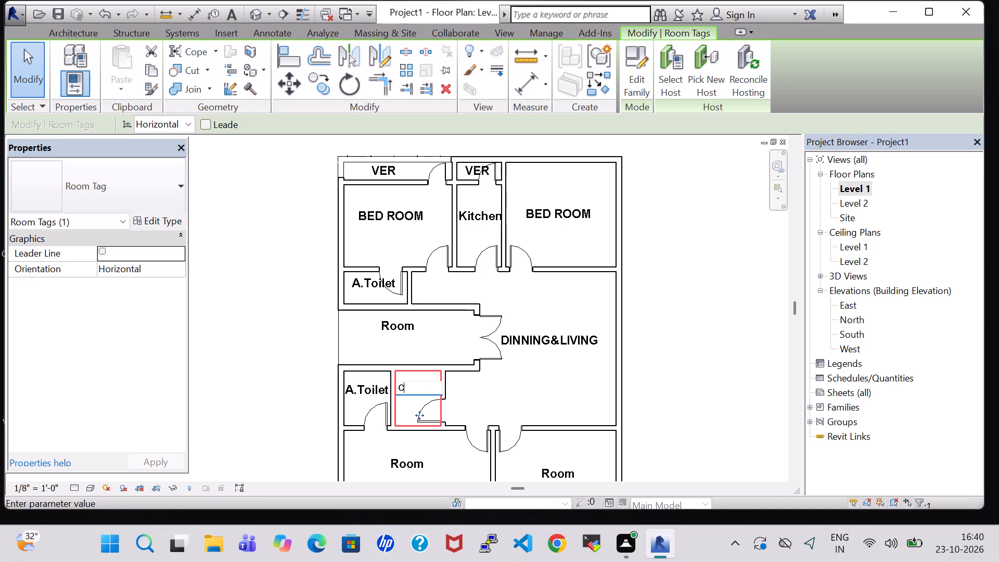
{"action": "key", "text": "period"}
{"action": "key", "text": "t"}
{"action": "type", "text": "oilet"}
{"action": "key", "text": "Return"}
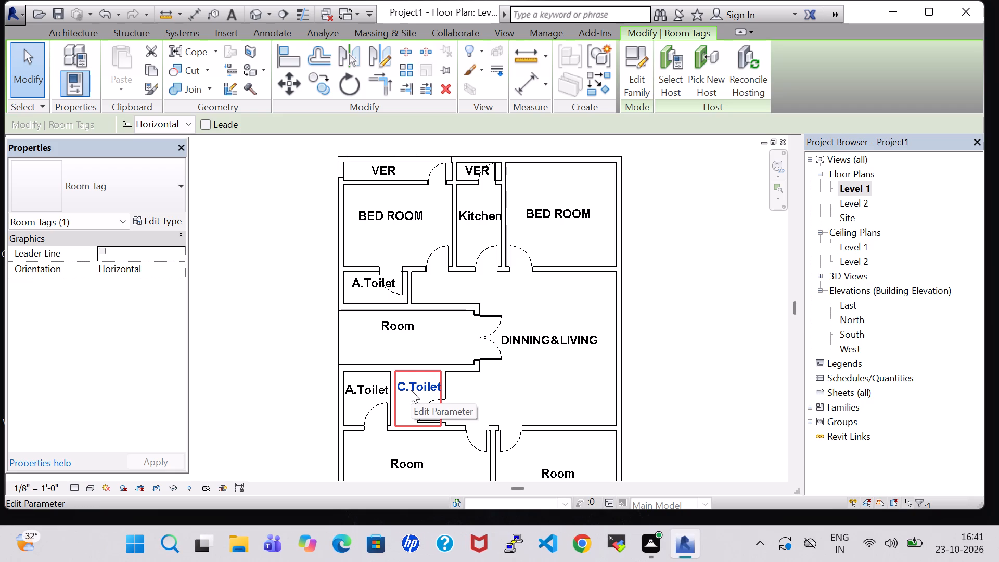
{"action": "key", "text": "Down"}
{"action": "key", "text": "Left"}
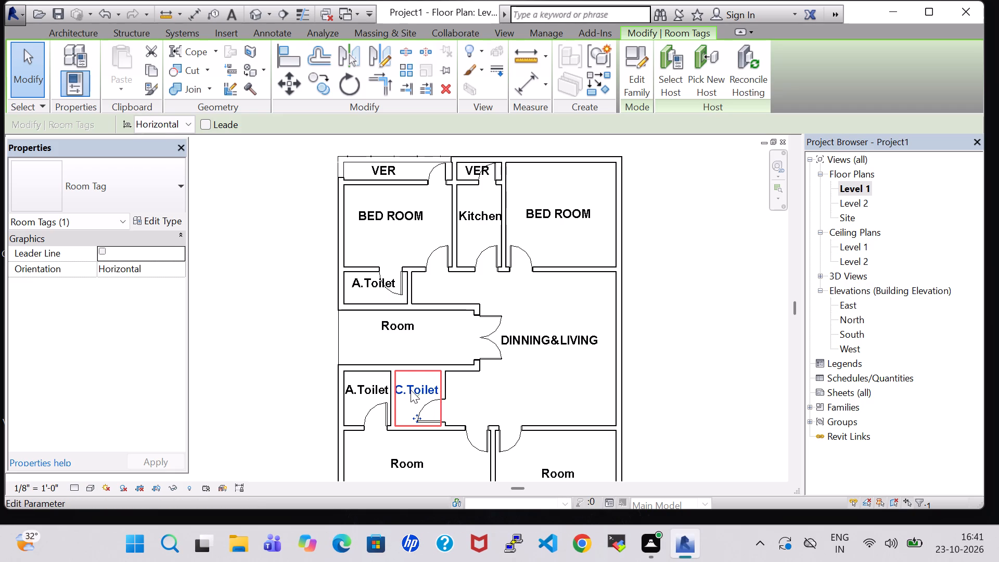
{"action": "key", "text": "Right"}
{"action": "left_click", "coordinate": [291, 320]}
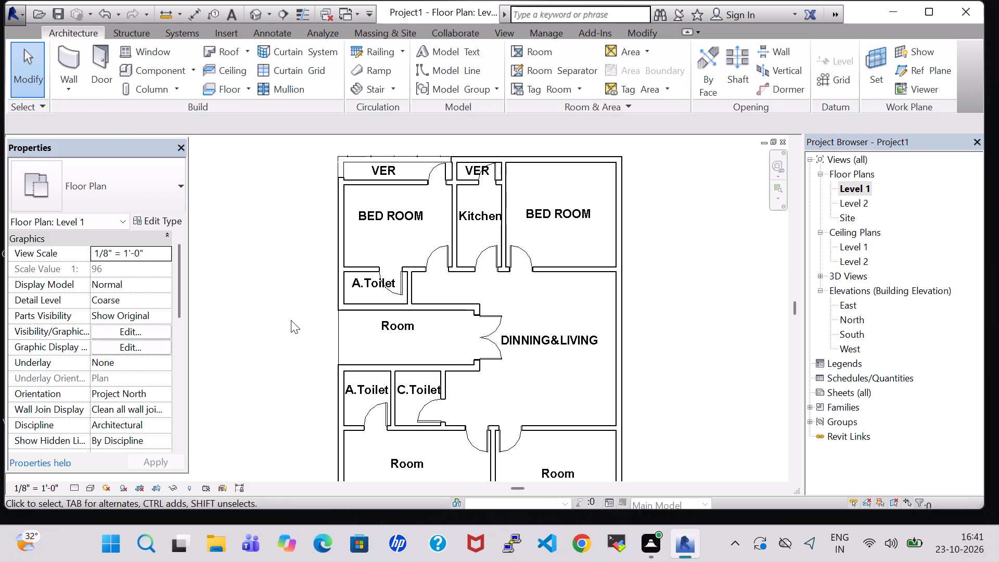
Rename the large southwest room below the two toilets as M.BED ROOM.
{"action": "scroll", "coordinate": [690, 321], "scroll_direction": "down", "scroll_amount": 1}
{"action": "middle_click_drag", "start_coordinate": [690, 321], "coordinate": [673, 303]}
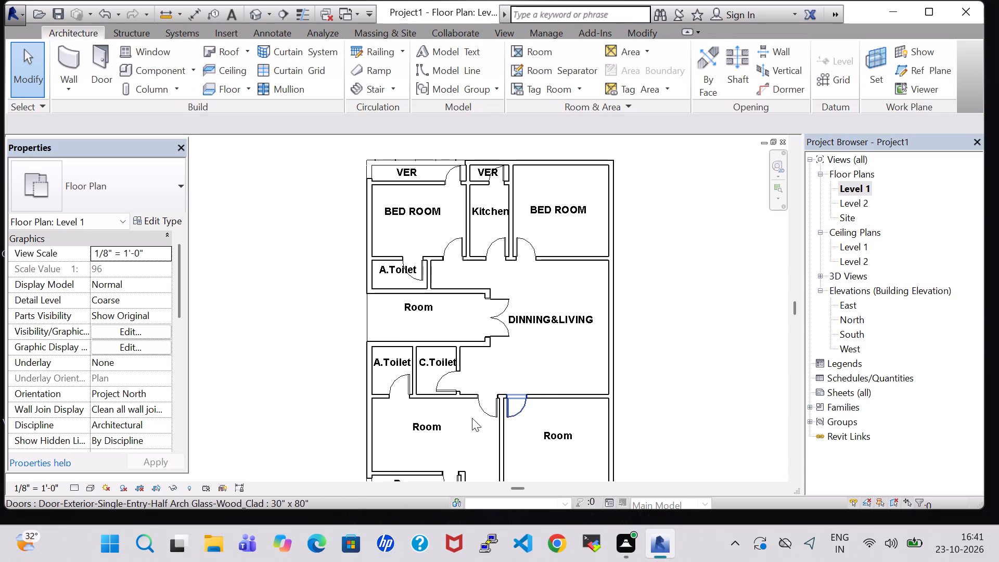
{"action": "double_click", "coordinate": [433, 433]}
{"action": "key", "text": "BackSpace"}
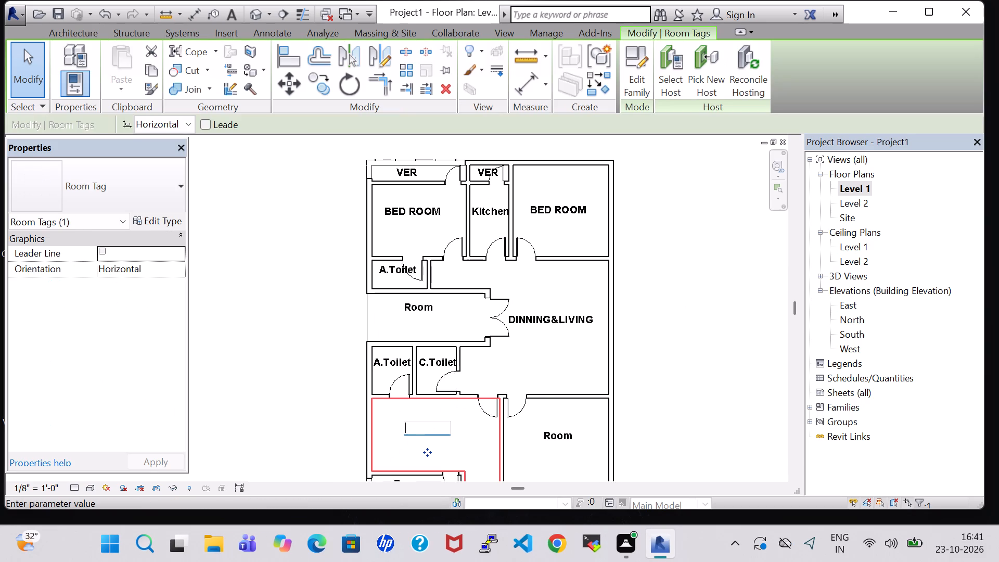
{"action": "key", "text": "m"}
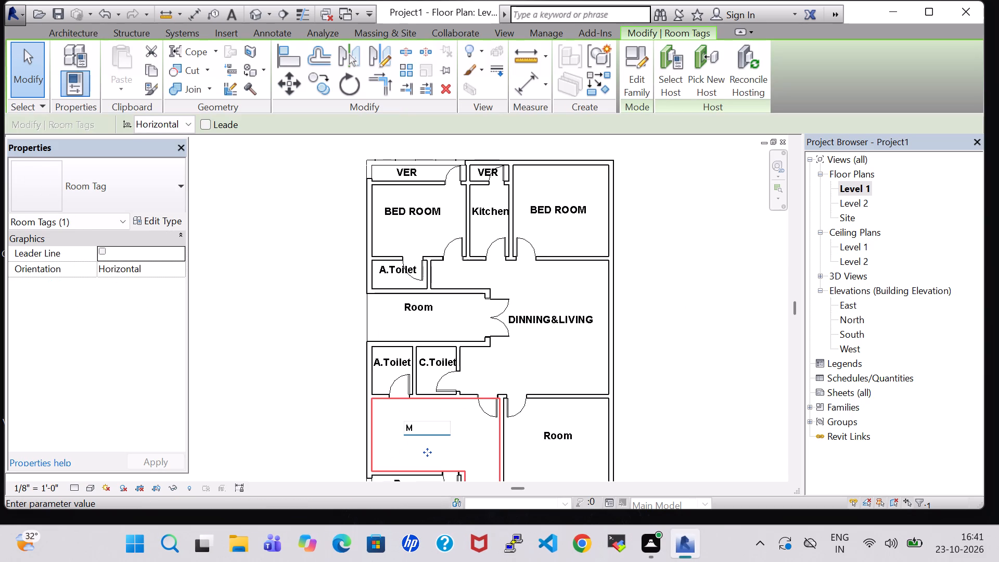
{"action": "key", "text": "period"}
{"action": "type", "text": "BED ROOM"}
{"action": "key", "text": "Return"}
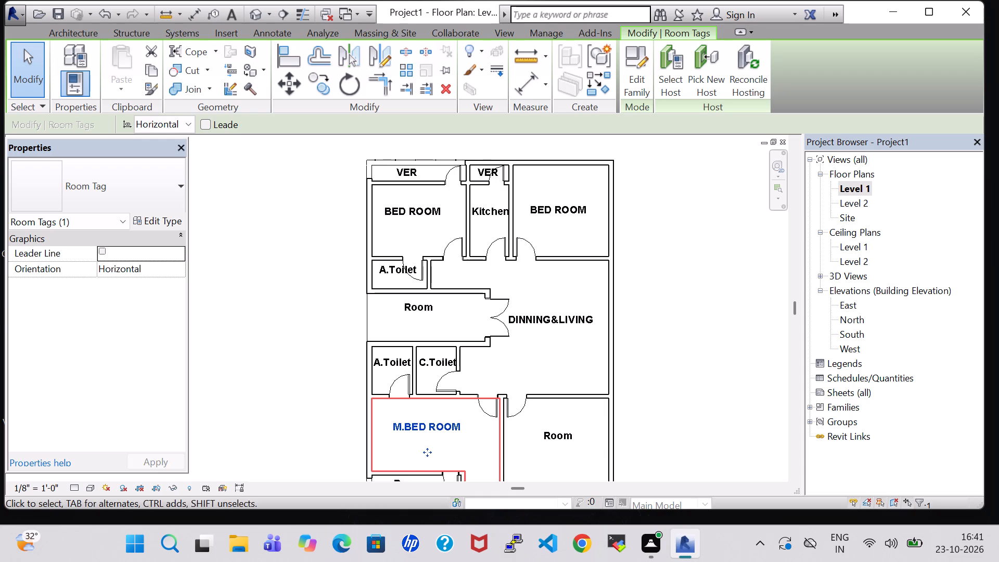
Rename the southeast room as BED ROOM.
{"action": "scroll", "coordinate": [706, 403], "scroll_direction": "down", "scroll_amount": 2}
{"action": "double_click", "coordinate": [590, 429]}
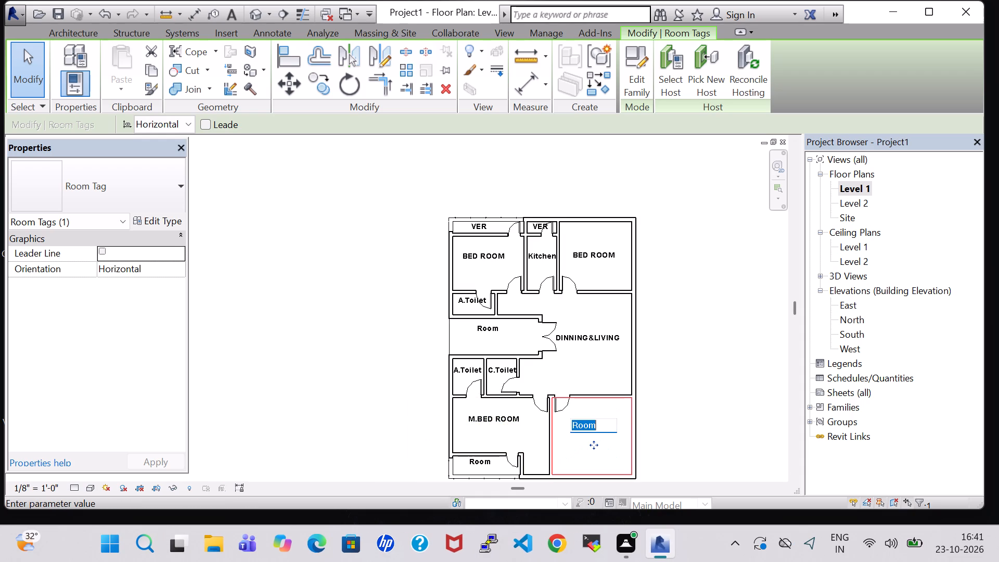
{"action": "key", "text": "BackSpace"}
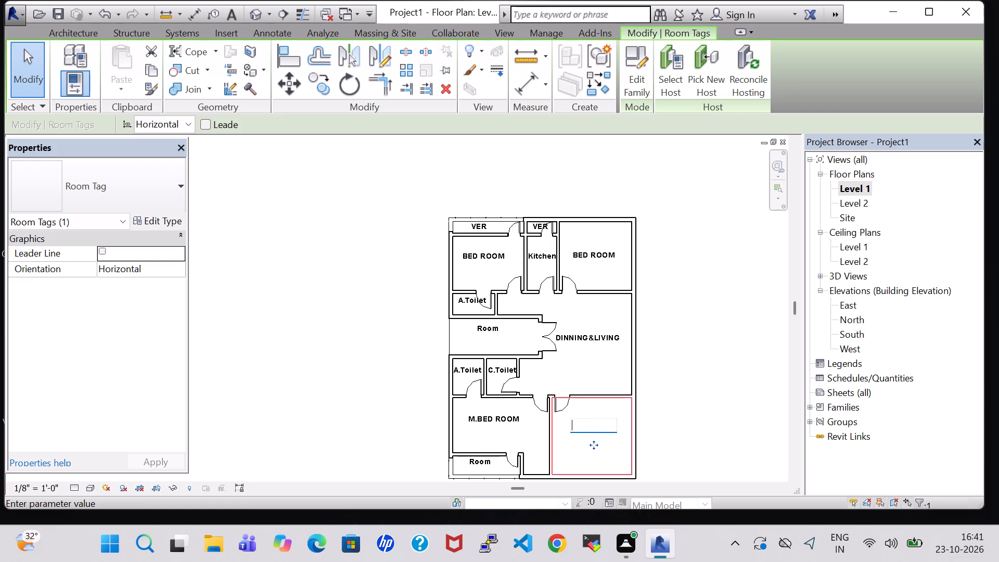
{"action": "type", "text": "BED ROOM"}
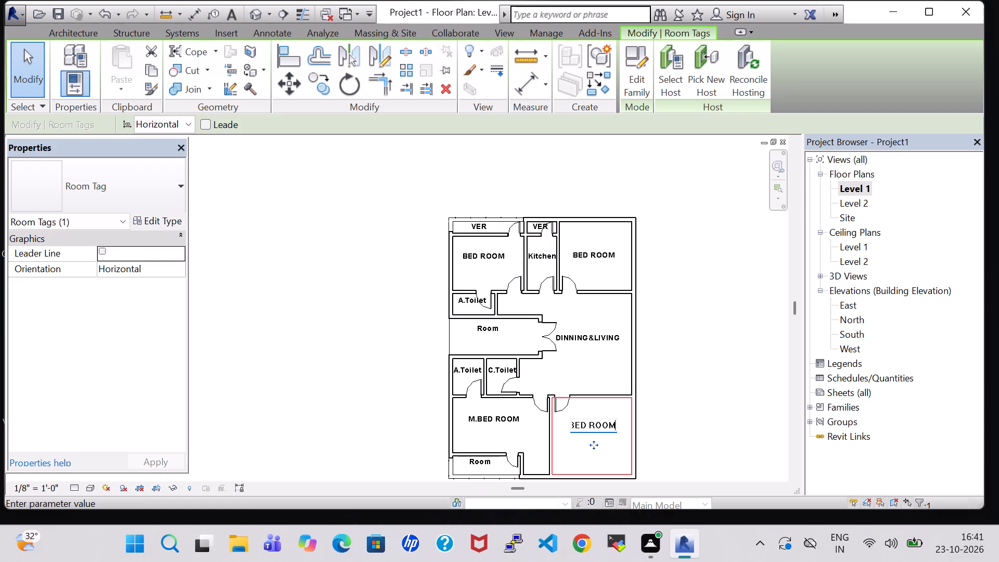
{"action": "key", "text": "Return"}
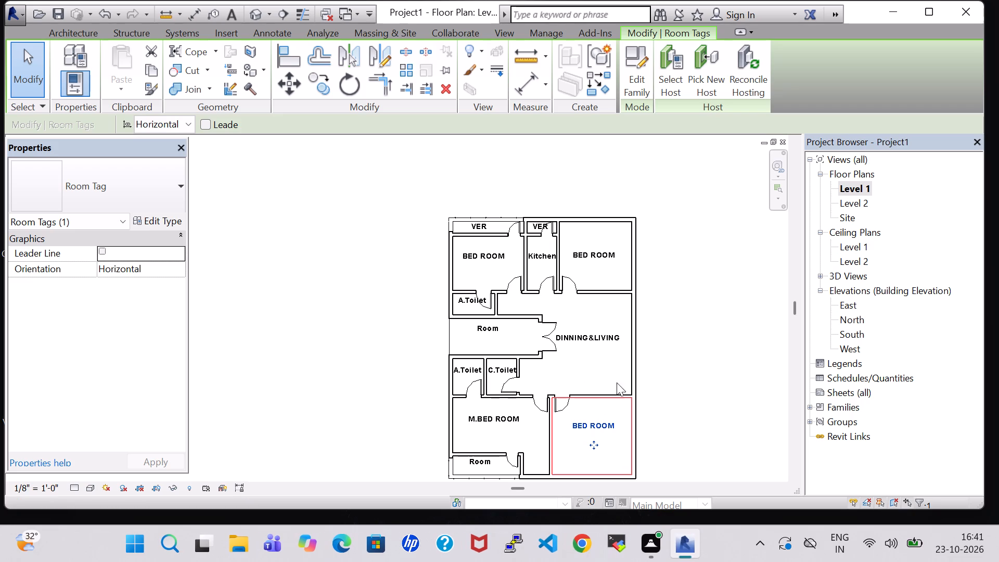
Rename the narrow southwest balcony room below M.BED ROOM as VER and nudge its tag slightly south.
{"action": "double_click", "coordinate": [481, 464]}
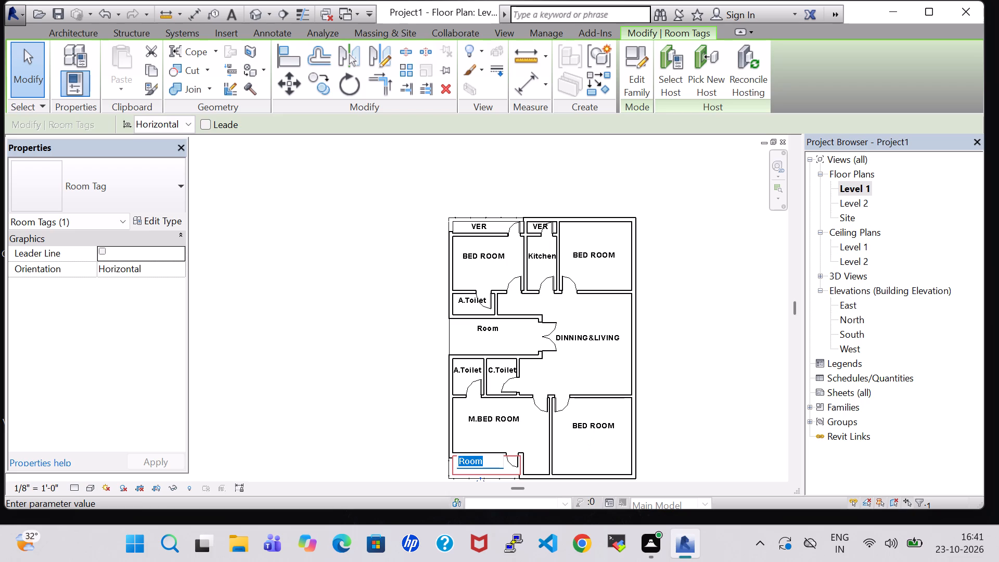
{"action": "key", "text": "BackSpace"}
{"action": "type", "text": "VER"}
{"action": "key", "text": "Return"}
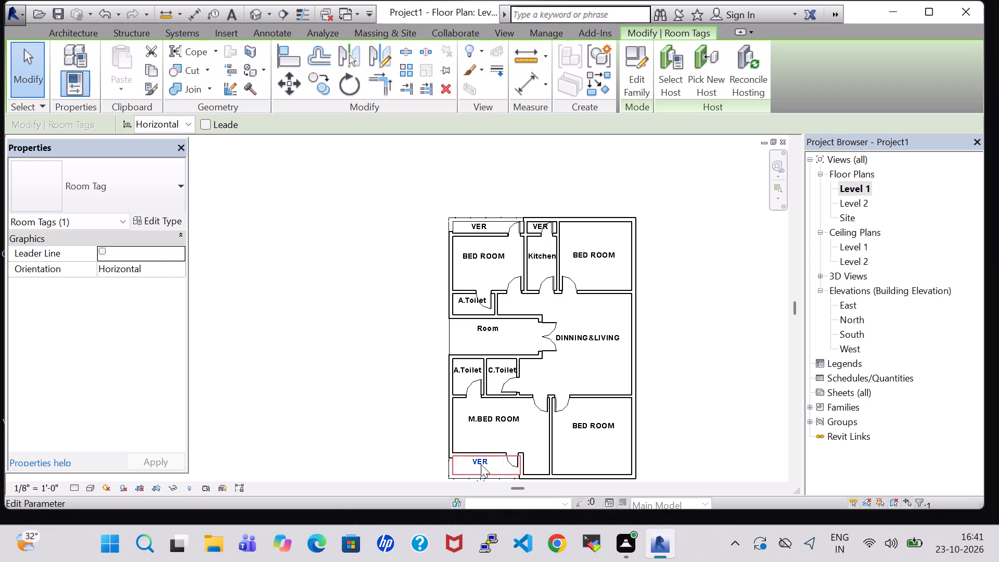
{"action": "key", "text": "Down"}
{"action": "left_click", "coordinate": [661, 338]}
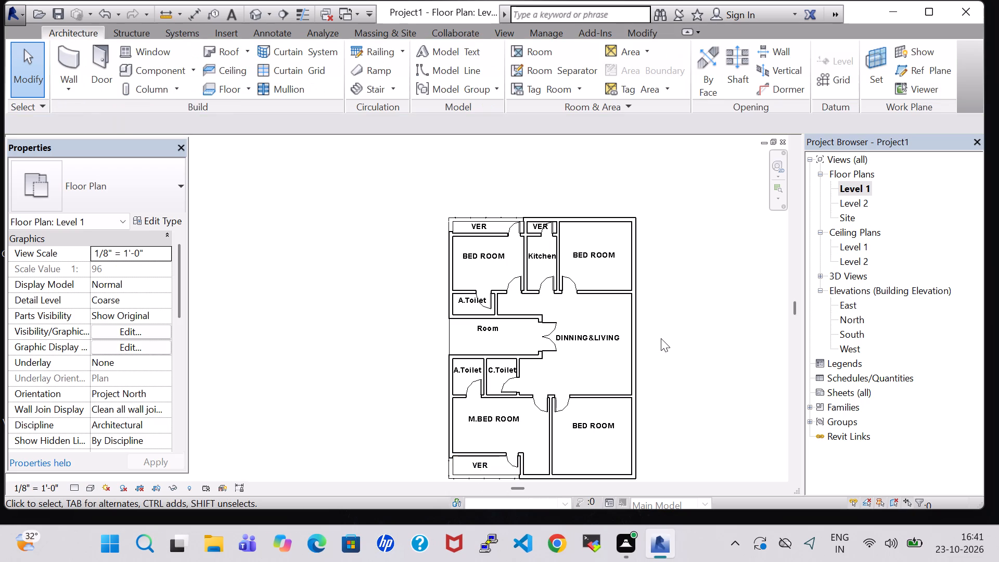
Examine the labelled Level 1 plan and the whole house in the 3D view.
{"action": "scroll", "coordinate": [661, 338], "scroll_direction": "up", "scroll_amount": 2}
{"action": "middle_click_drag", "start_coordinate": [661, 338], "coordinate": [621, 325]}
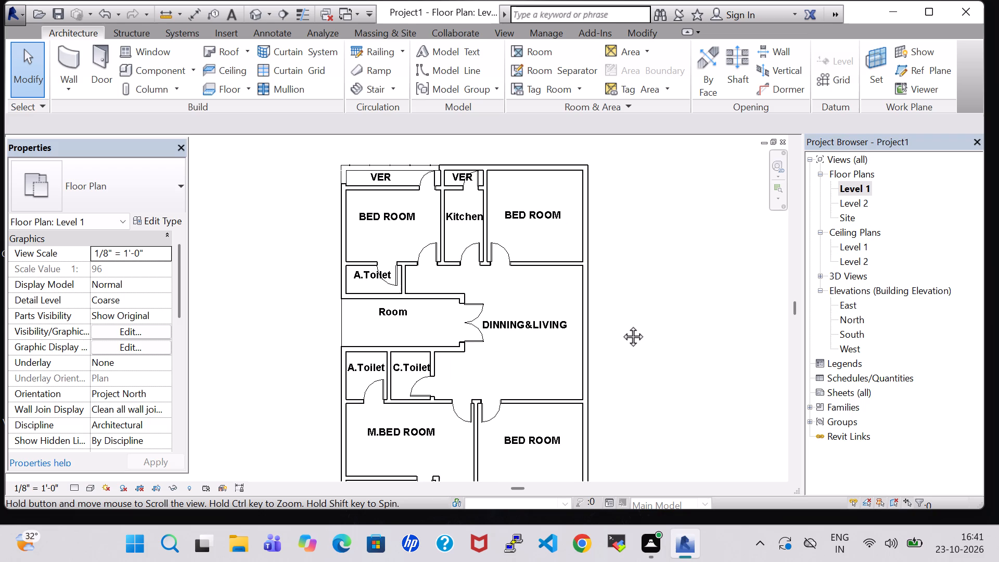
{"action": "middle_click_drag", "start_coordinate": [621, 325], "coordinate": [621, 317]}
{"action": "scroll", "coordinate": [622, 316], "scroll_direction": "down", "scroll_amount": 1}
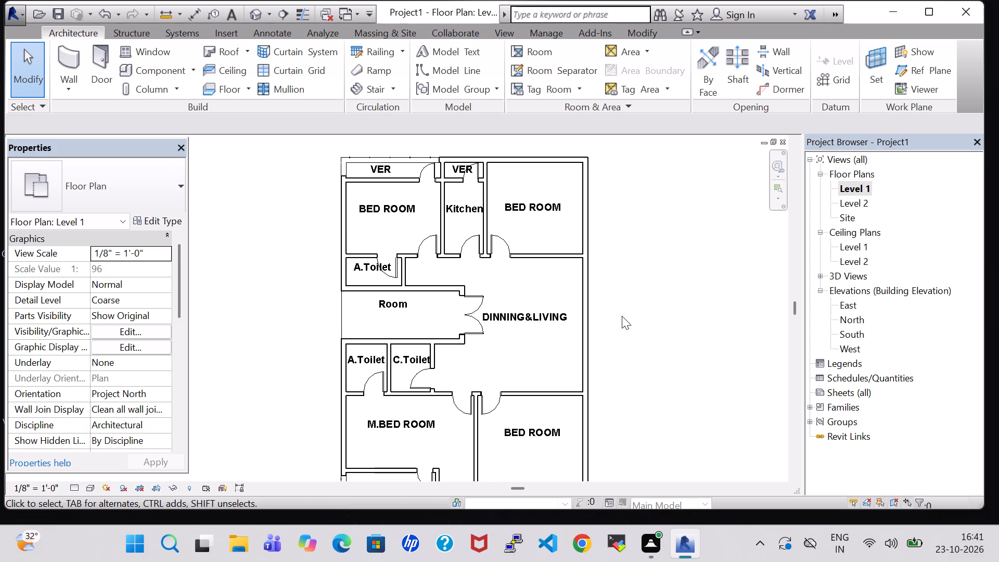
{"action": "middle_click_drag", "start_coordinate": [622, 316], "coordinate": [608, 293]}
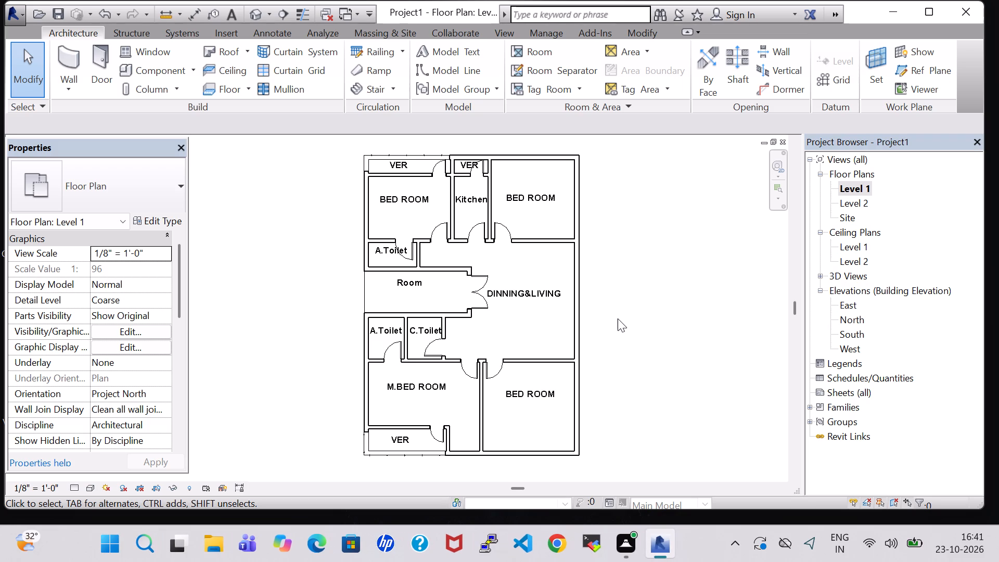
{"action": "left_click", "coordinate": [257, 10]}
{"action": "middle_click_drag", "start_coordinate": [651, 334], "coordinate": [633, 408], "text": "shift"}
{"action": "middle_click_drag", "start_coordinate": [665, 405], "coordinate": [665, 380], "text": "shift"}
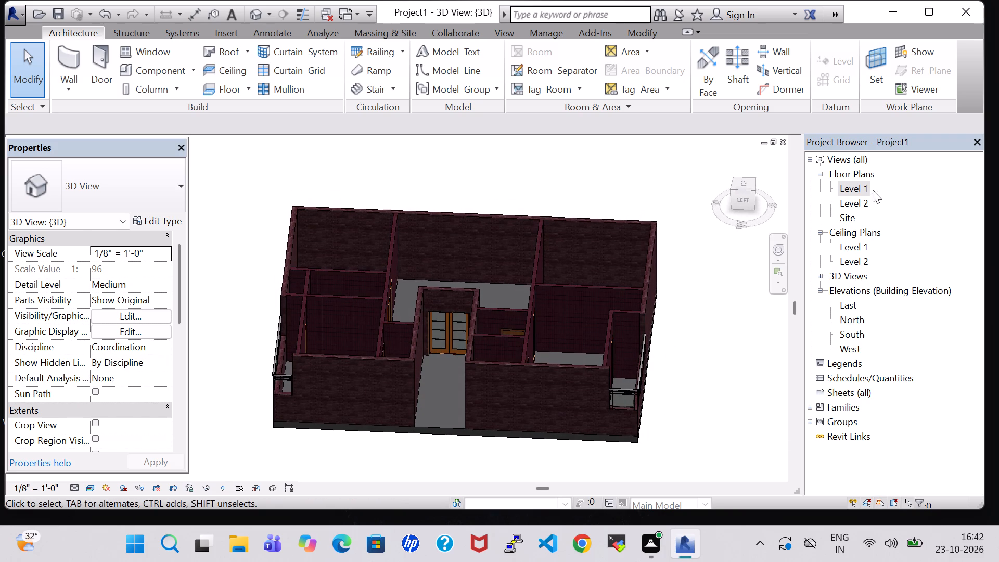
Open the Level 1 floor plan with the whole house in view.
{"action": "double_click", "coordinate": [859, 186]}
{"action": "scroll", "coordinate": [677, 253], "scroll_direction": "down", "scroll_amount": 2}
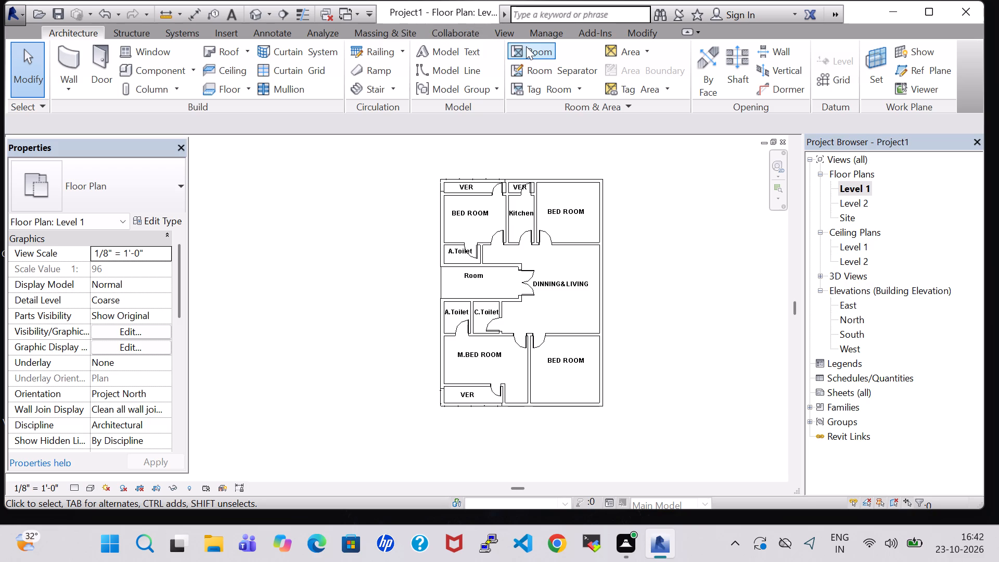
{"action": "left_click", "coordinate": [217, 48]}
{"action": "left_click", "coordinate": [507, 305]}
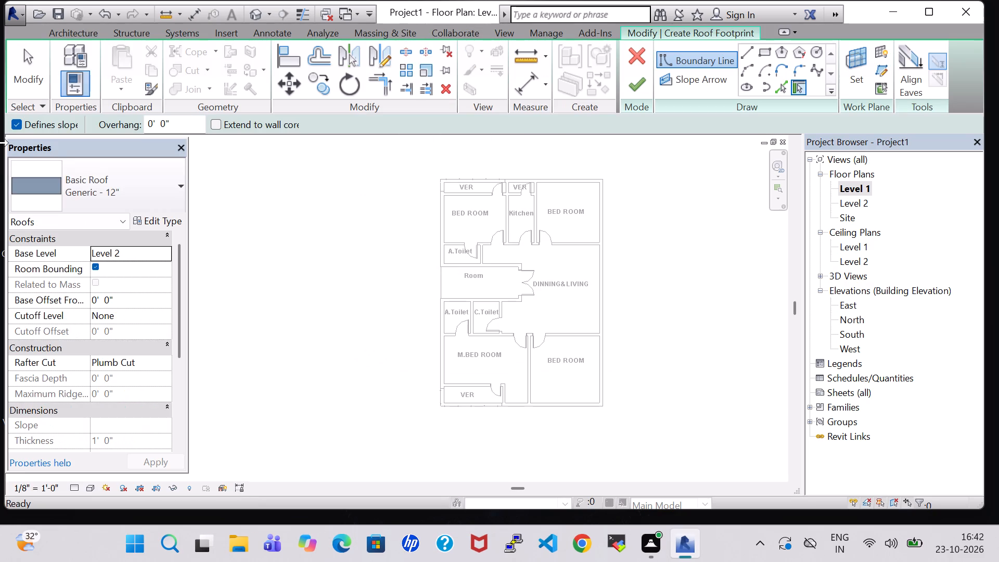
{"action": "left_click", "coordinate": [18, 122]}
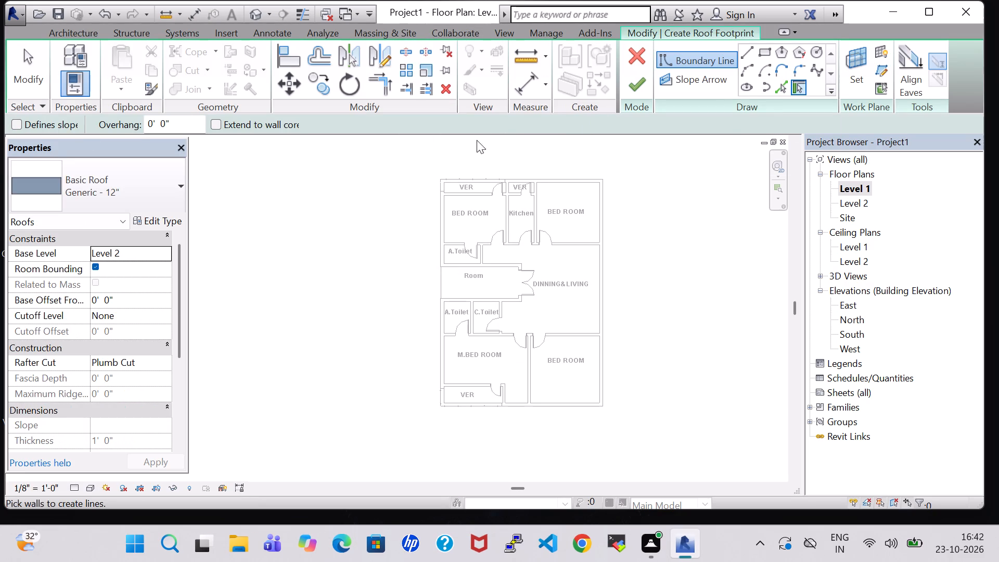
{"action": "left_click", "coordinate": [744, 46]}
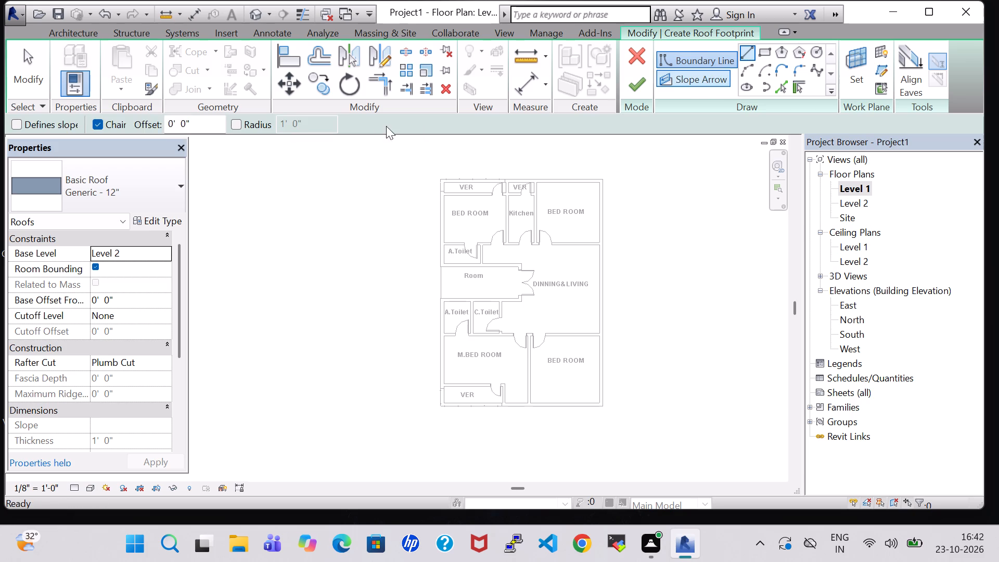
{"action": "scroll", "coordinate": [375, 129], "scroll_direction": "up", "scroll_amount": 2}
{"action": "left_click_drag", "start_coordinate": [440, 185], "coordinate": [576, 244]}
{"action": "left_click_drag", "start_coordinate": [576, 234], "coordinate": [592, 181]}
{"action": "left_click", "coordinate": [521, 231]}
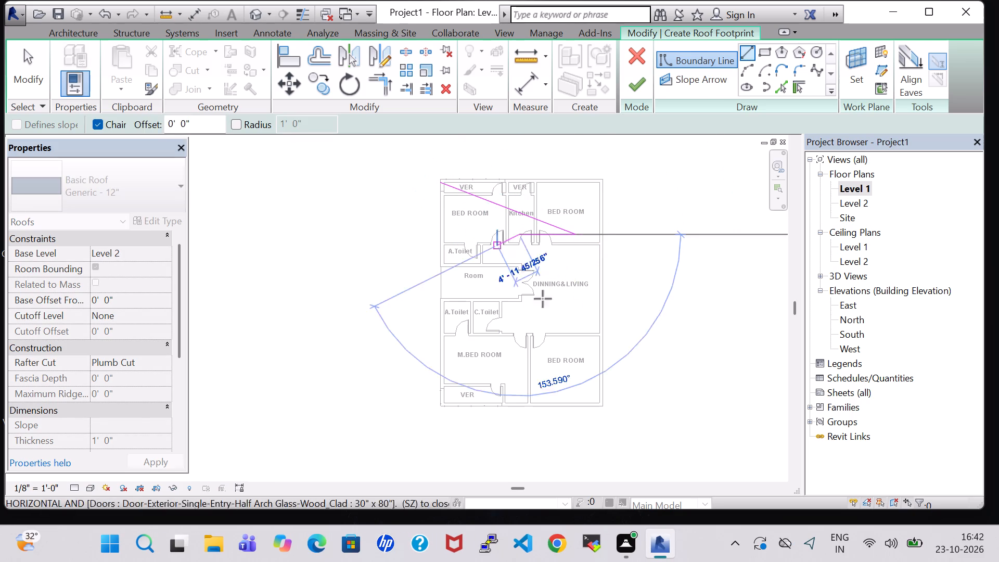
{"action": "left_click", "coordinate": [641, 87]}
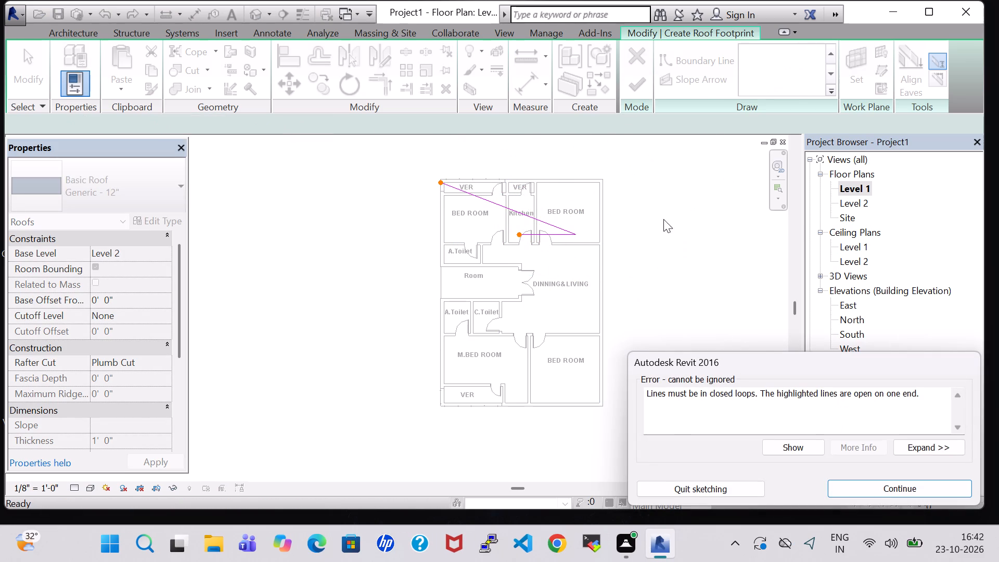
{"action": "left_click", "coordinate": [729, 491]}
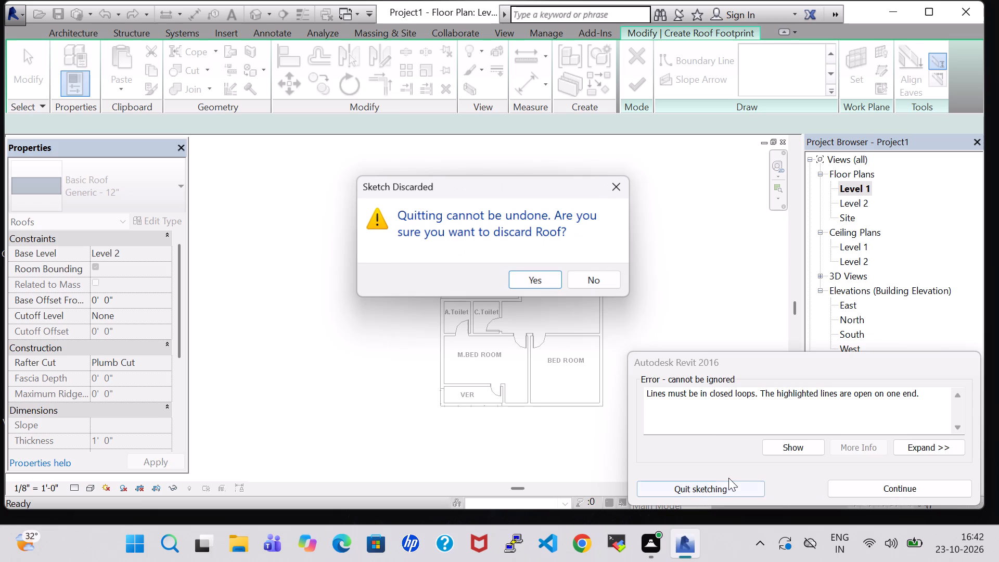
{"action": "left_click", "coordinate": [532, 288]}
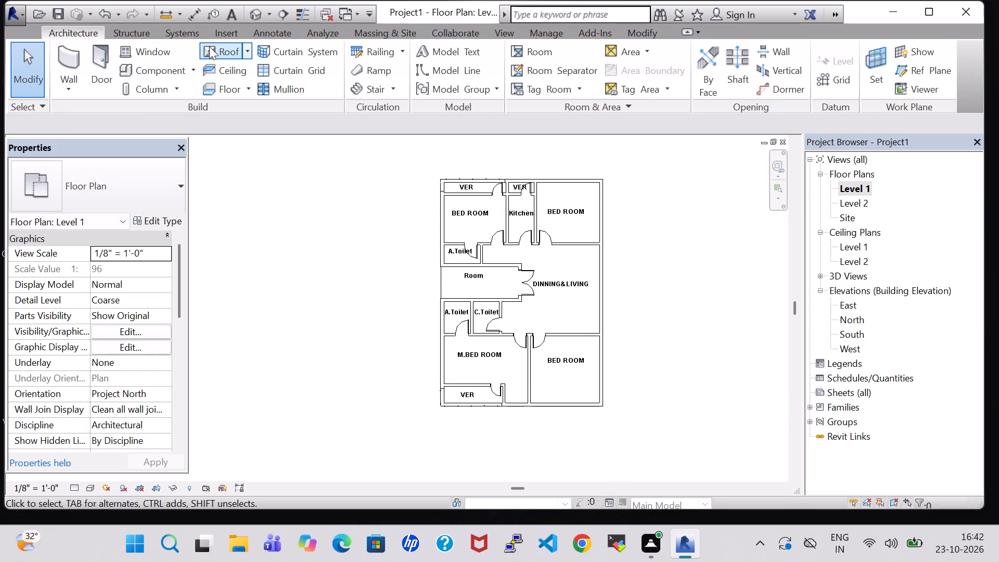
Start a Level 2 footprint roof without defined slope and trace its boundary along the house's north, east and south outer edges.
{"action": "left_click", "coordinate": [213, 44]}
{"action": "left_click", "coordinate": [508, 305]}
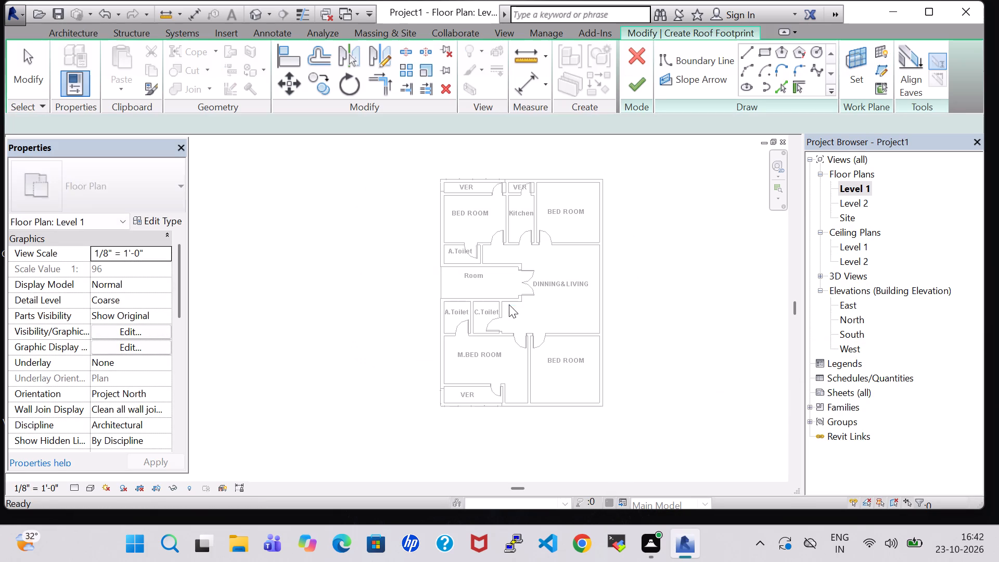
{"action": "left_click", "coordinate": [17, 122]}
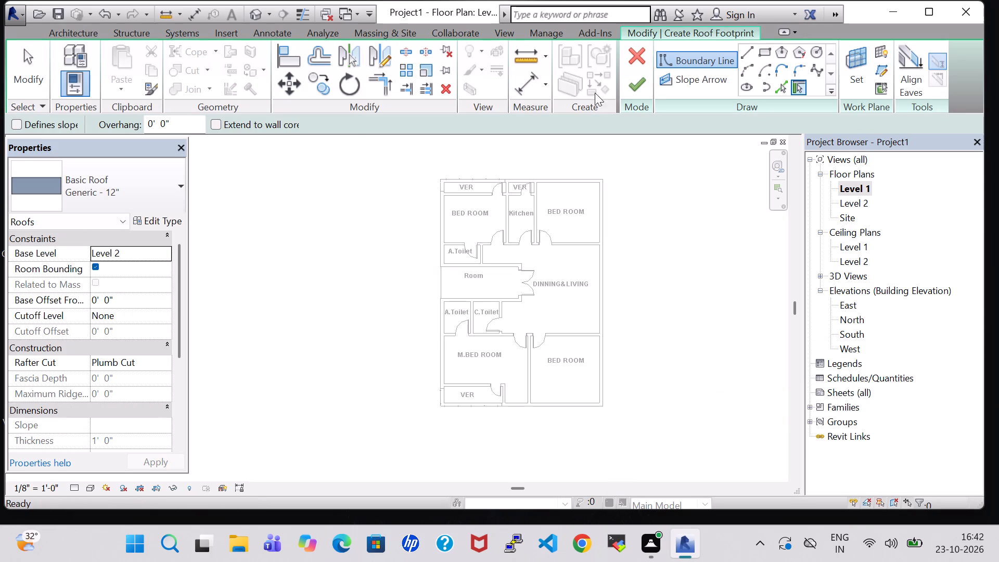
{"action": "left_click", "coordinate": [749, 50]}
{"action": "scroll", "coordinate": [433, 178], "scroll_direction": "up", "scroll_amount": 5}
{"action": "left_click", "coordinate": [449, 181]}
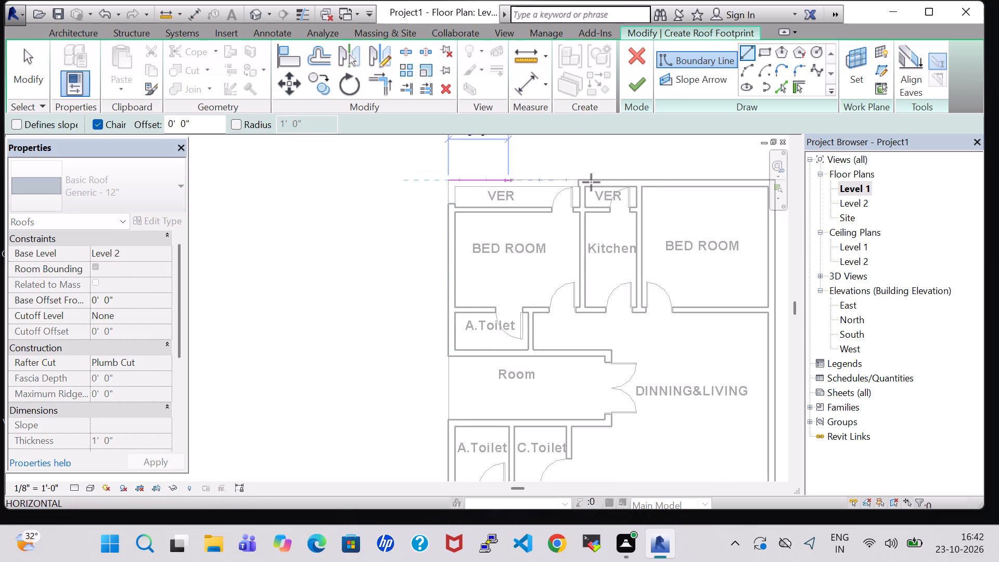
{"action": "middle_click_drag", "start_coordinate": [641, 184], "coordinate": [485, 180]}
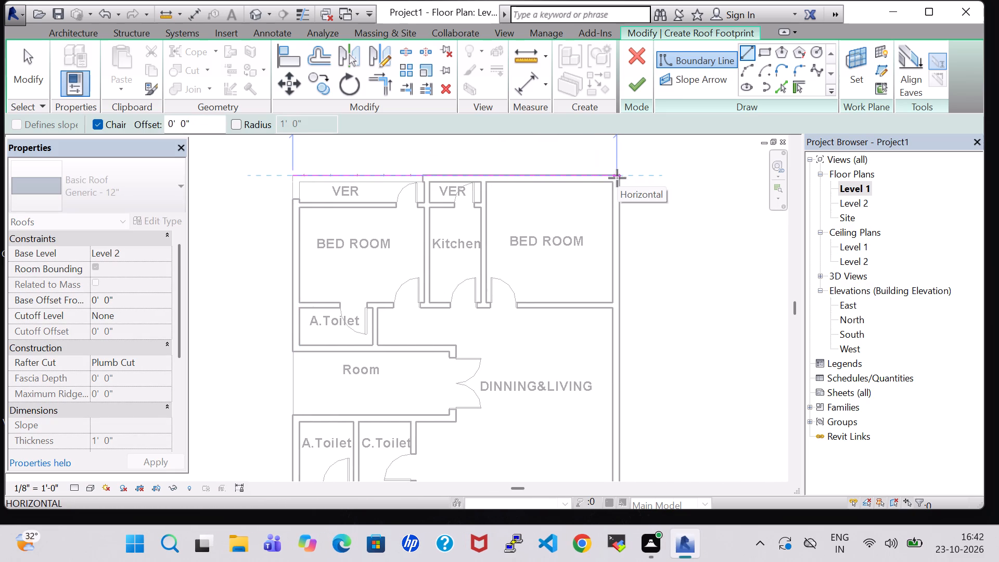
{"action": "left_click", "coordinate": [618, 178]}
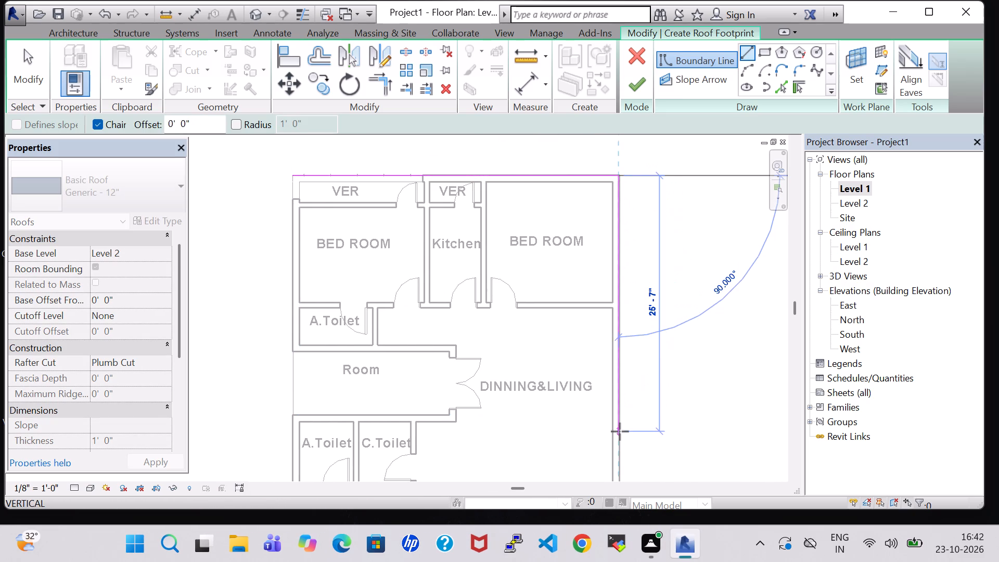
{"action": "middle_click_drag", "start_coordinate": [620, 431], "coordinate": [613, 310]}
{"action": "middle_click_drag", "start_coordinate": [613, 396], "coordinate": [608, 269]}
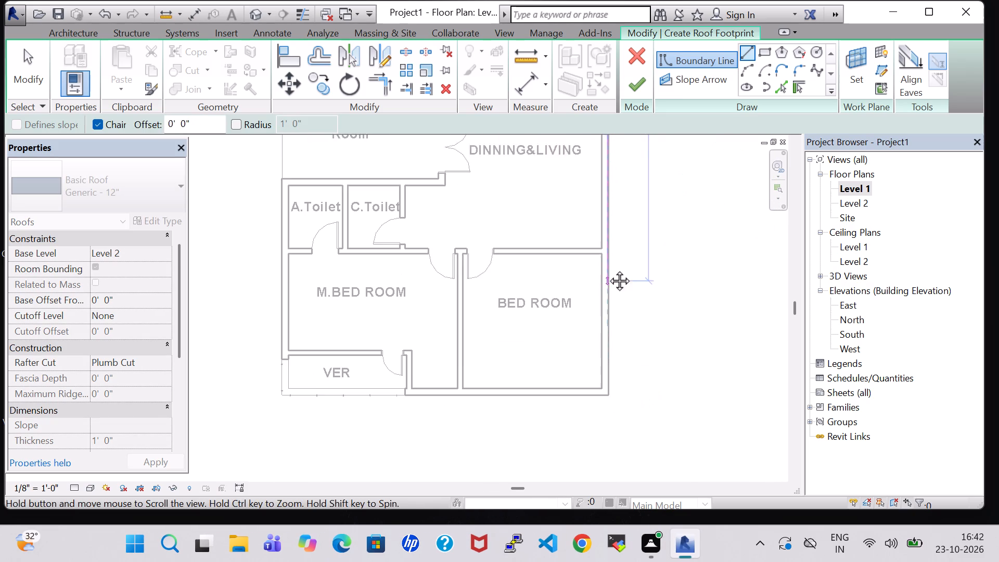
{"action": "middle_click_drag", "start_coordinate": [608, 269], "coordinate": [607, 250]}
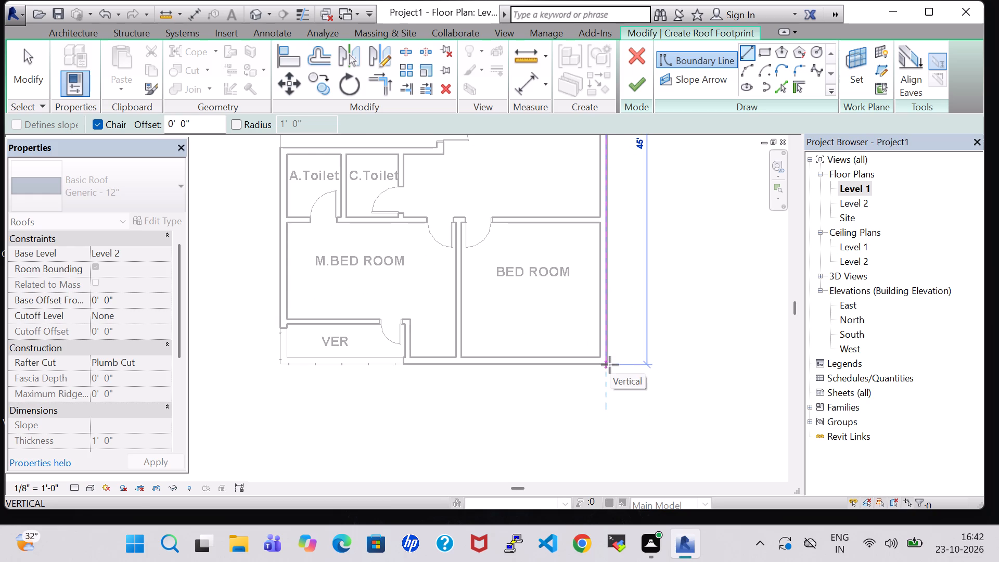
{"action": "left_click", "coordinate": [610, 365]}
{"action": "left_click", "coordinate": [280, 367]}
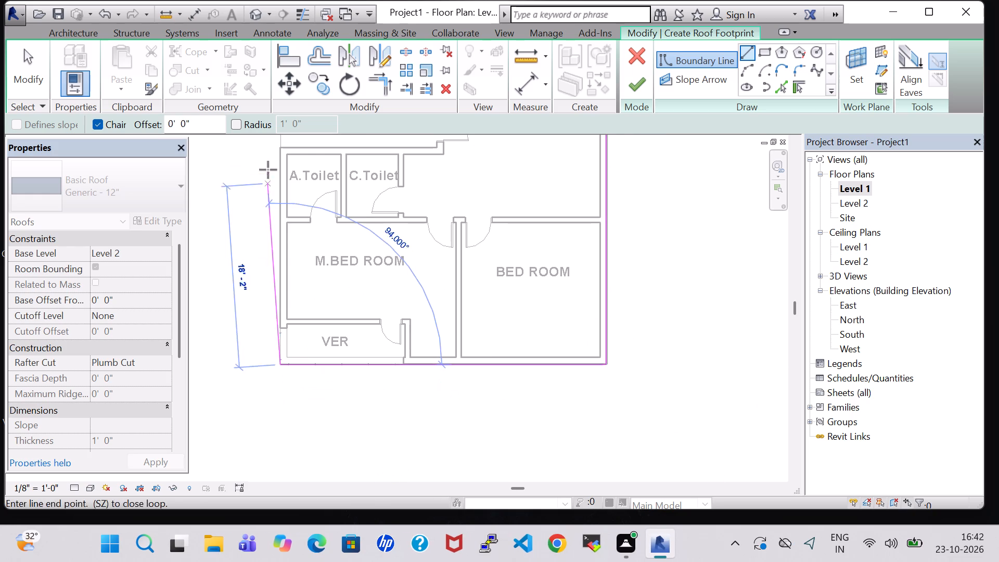
Close the roof boundary along the west side with an entrance notch about 5'-2" deep, and attach the walls to the finished roof.
{"action": "middle_click_drag", "start_coordinate": [281, 176], "coordinate": [285, 331]}
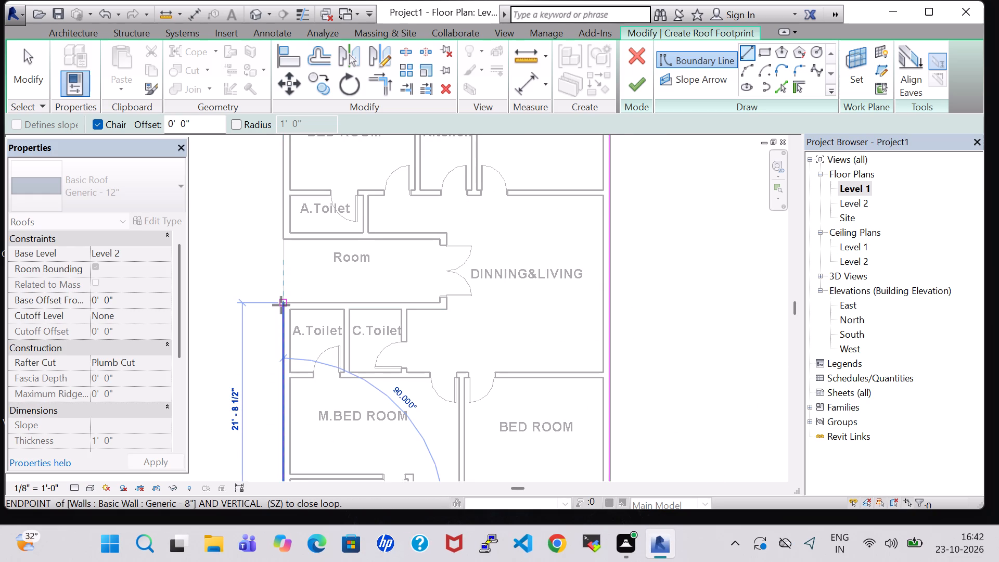
{"action": "left_click", "coordinate": [281, 305]}
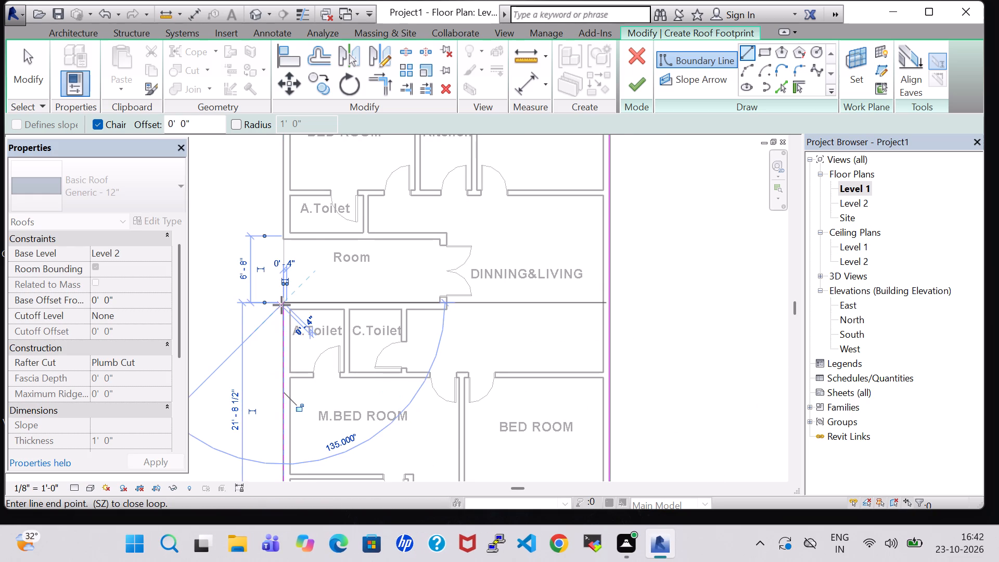
{"action": "left_click", "coordinate": [335, 305]}
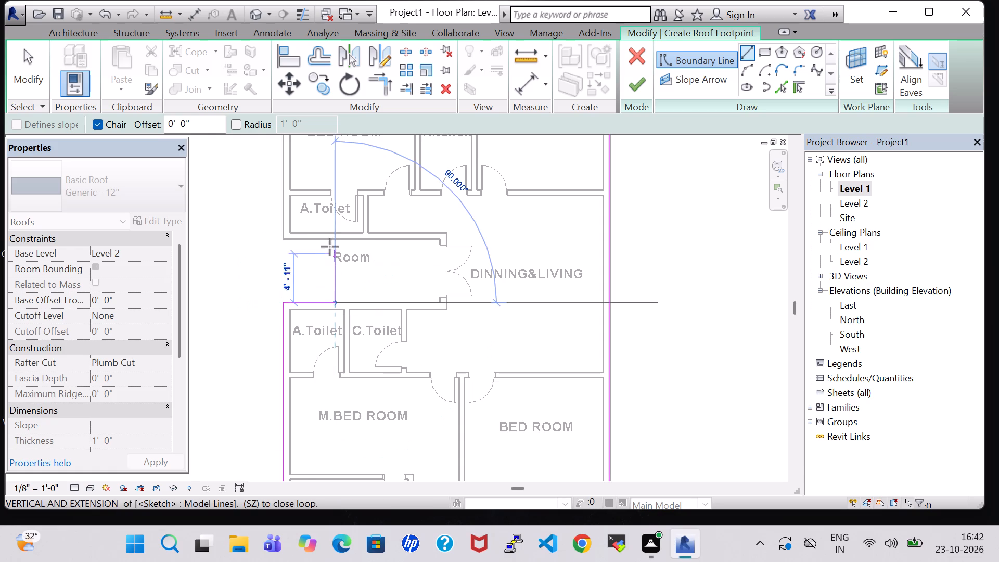
{"action": "left_click", "coordinate": [329, 241]}
{"action": "left_click", "coordinate": [281, 240]}
{"action": "middle_click_drag", "start_coordinate": [282, 210], "coordinate": [293, 321]}
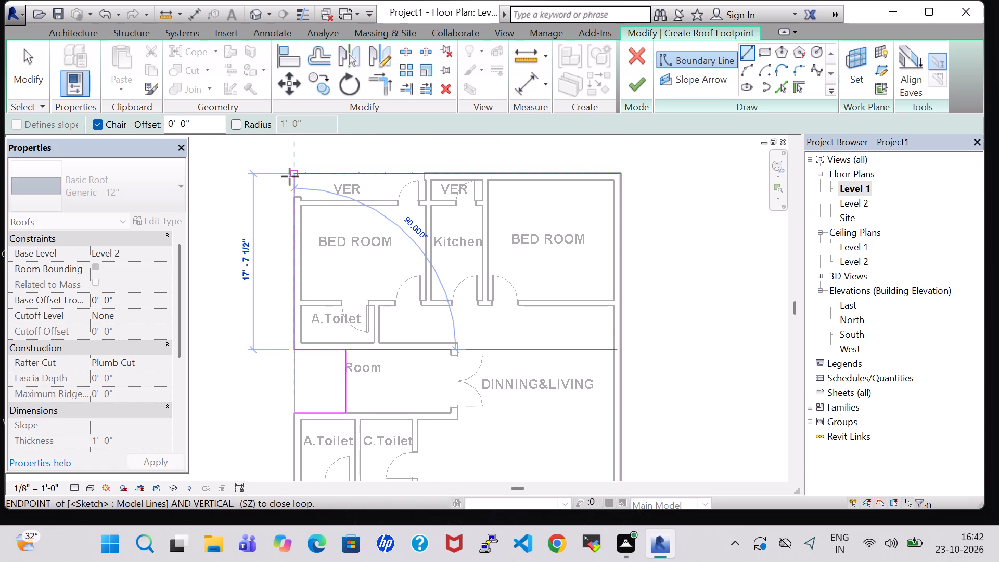
{"action": "left_click", "coordinate": [290, 176]}
{"action": "left_click", "coordinate": [647, 88]}
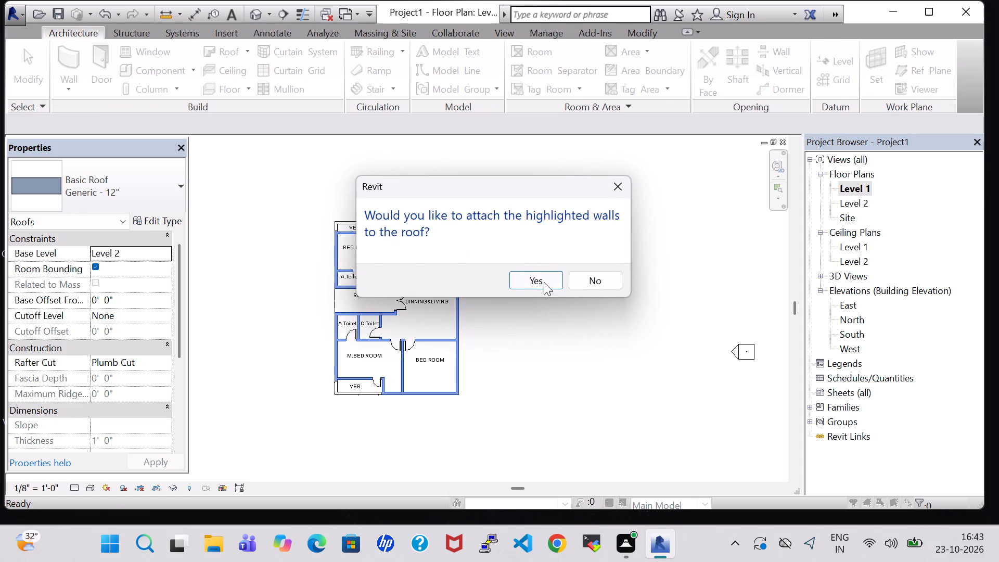
{"action": "left_click", "coordinate": [544, 282]}
Examine the new roof and its entrance notch in the 3D view and compare with the Level 1 plan.
{"action": "left_click", "coordinate": [259, 17]}
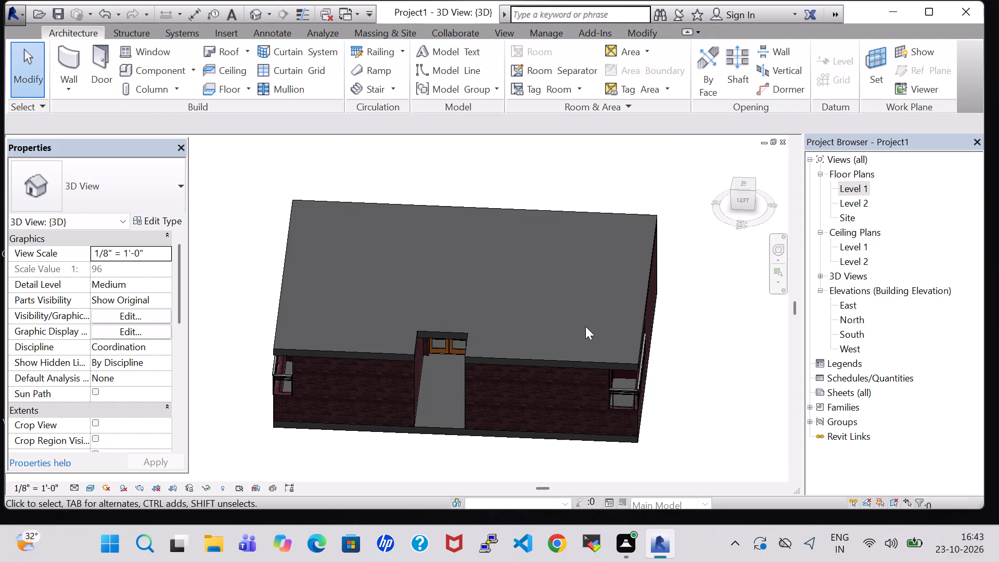
{"action": "middle_click_drag", "start_coordinate": [693, 403], "coordinate": [694, 340], "text": "shift"}
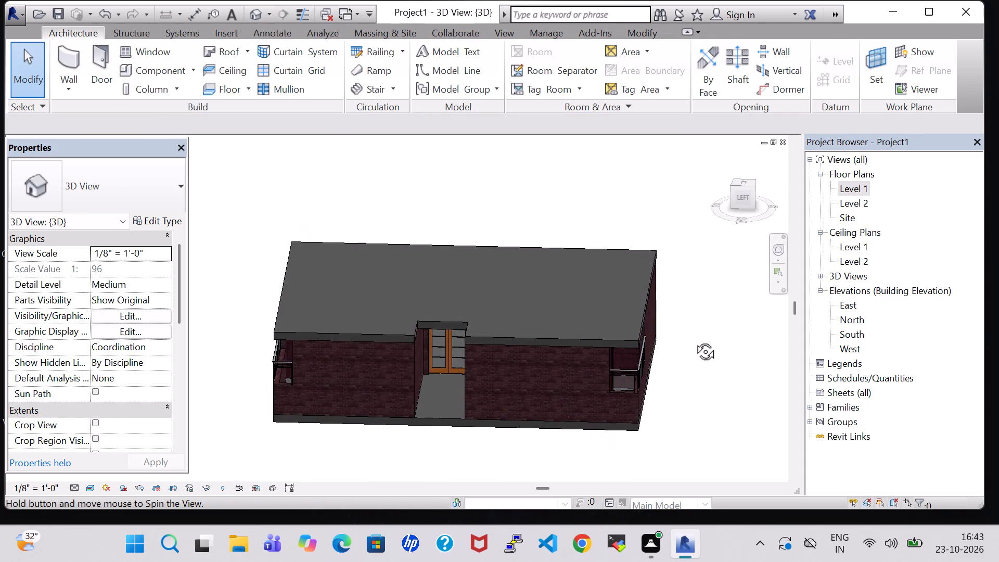
{"action": "middle_click_drag", "start_coordinate": [694, 340], "coordinate": [697, 329], "text": "shift"}
{"action": "middle_click_drag", "start_coordinate": [689, 353], "coordinate": [671, 405], "text": "shift"}
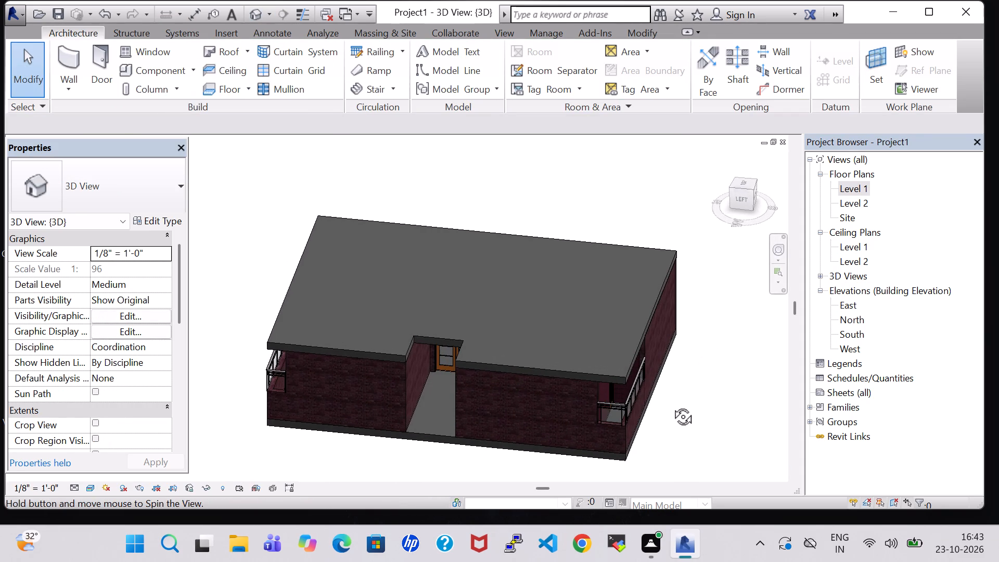
{"action": "middle_click_drag", "start_coordinate": [671, 405], "coordinate": [671, 405], "text": "shift"}
{"action": "middle_click_drag", "start_coordinate": [689, 374], "coordinate": [657, 399], "text": "shift"}
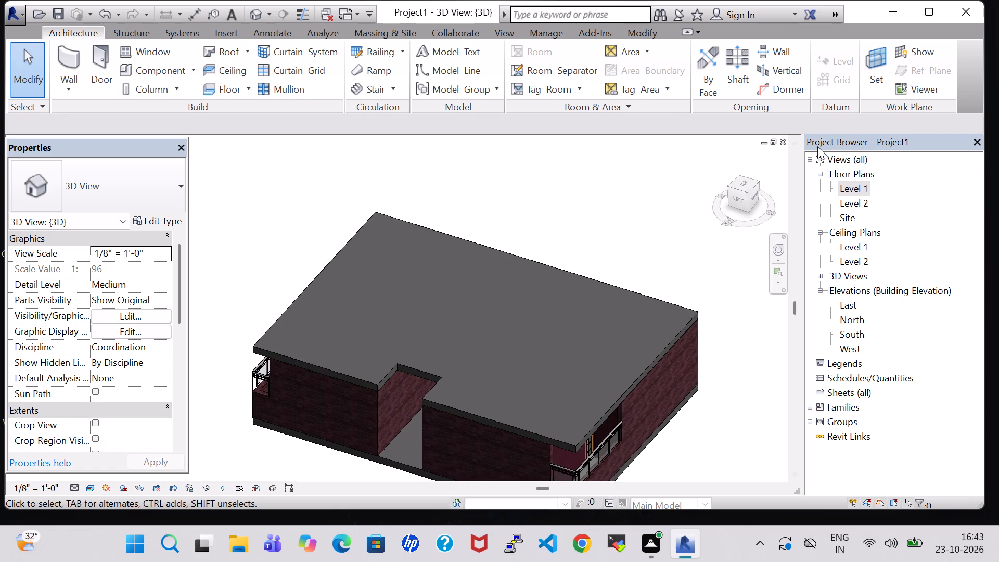
{"action": "double_click", "coordinate": [853, 192]}
{"action": "scroll", "coordinate": [514, 263], "scroll_direction": "down", "scroll_amount": 3}
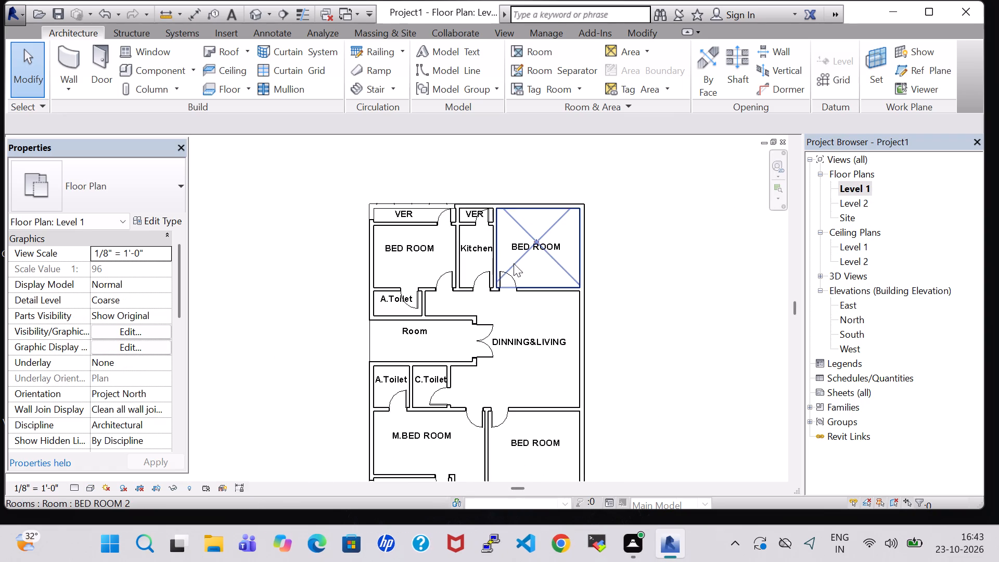
Edit the roof footprint in 3D, moving the notch's inner edge back to the wall holding the double entrance door.
{"action": "left_click", "coordinate": [248, 14]}
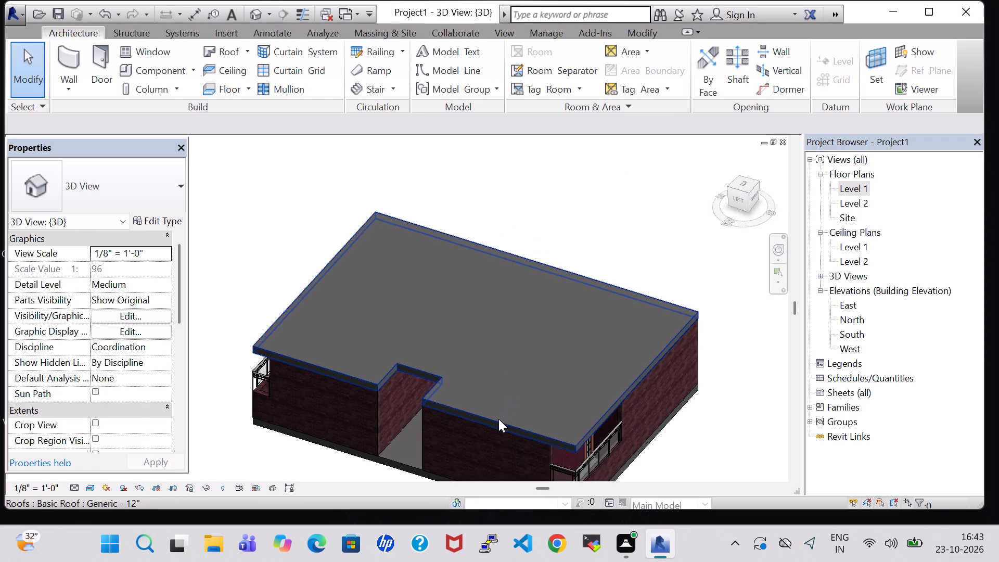
{"action": "double_click", "coordinate": [498, 419]}
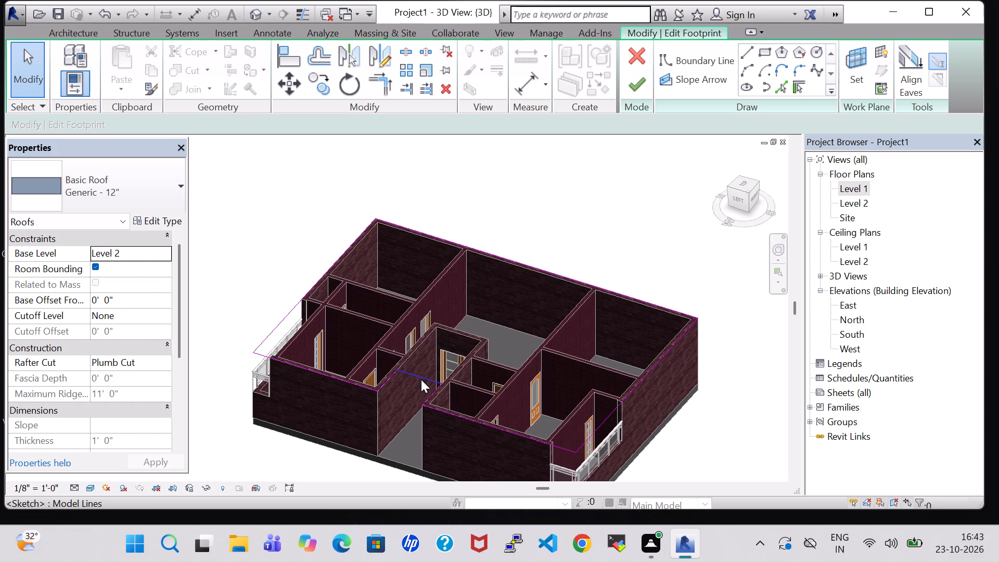
{"action": "left_click_drag", "start_coordinate": [424, 378], "coordinate": [450, 343]}
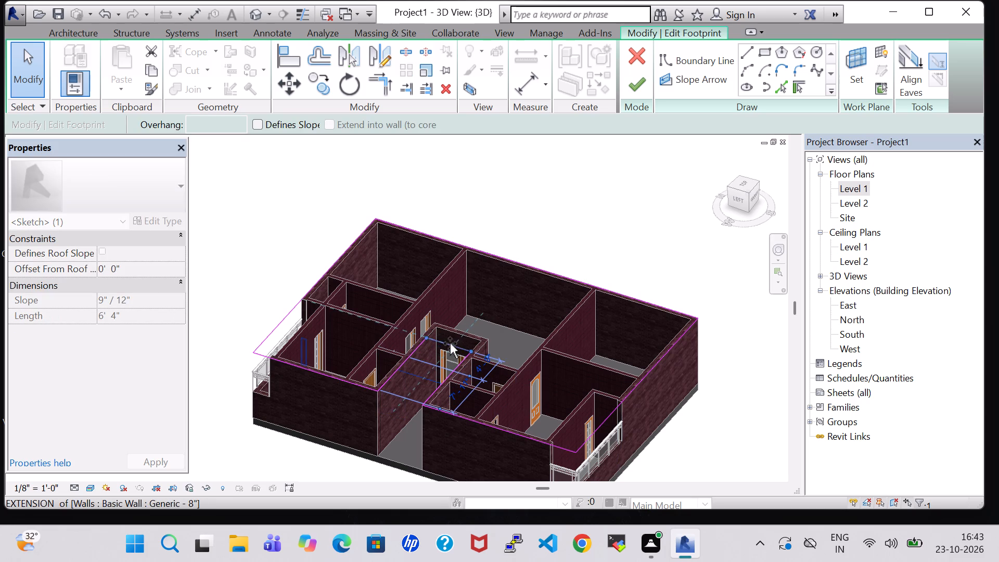
{"action": "left_click_drag", "start_coordinate": [450, 343], "coordinate": [455, 336]}
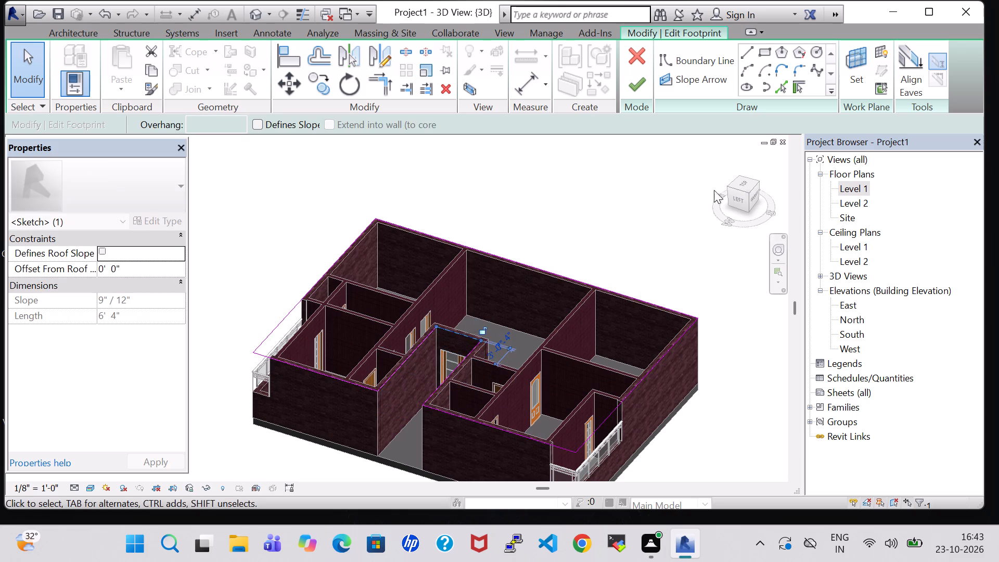
{"action": "left_click", "coordinate": [628, 87]}
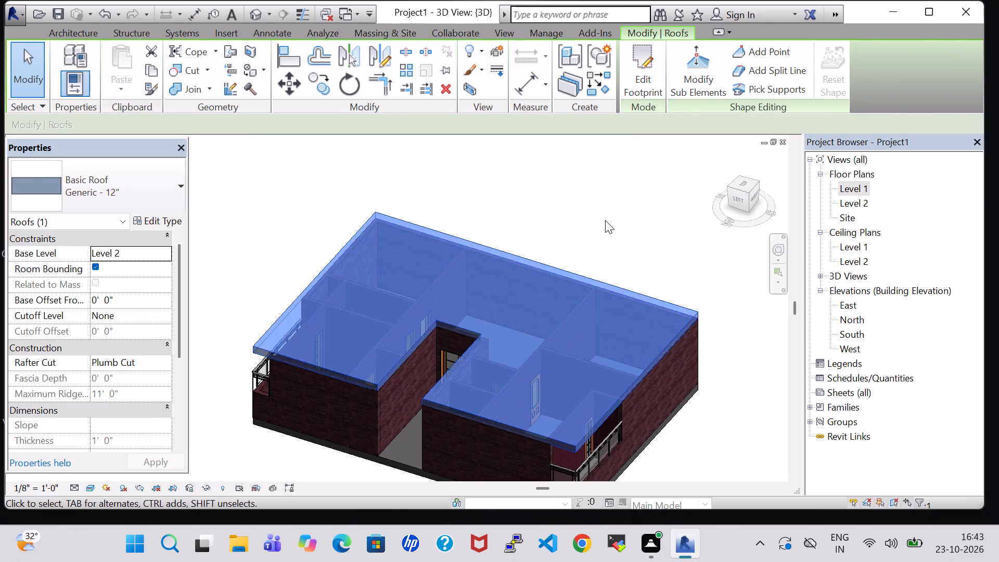
{"action": "left_click", "coordinate": [605, 220]}
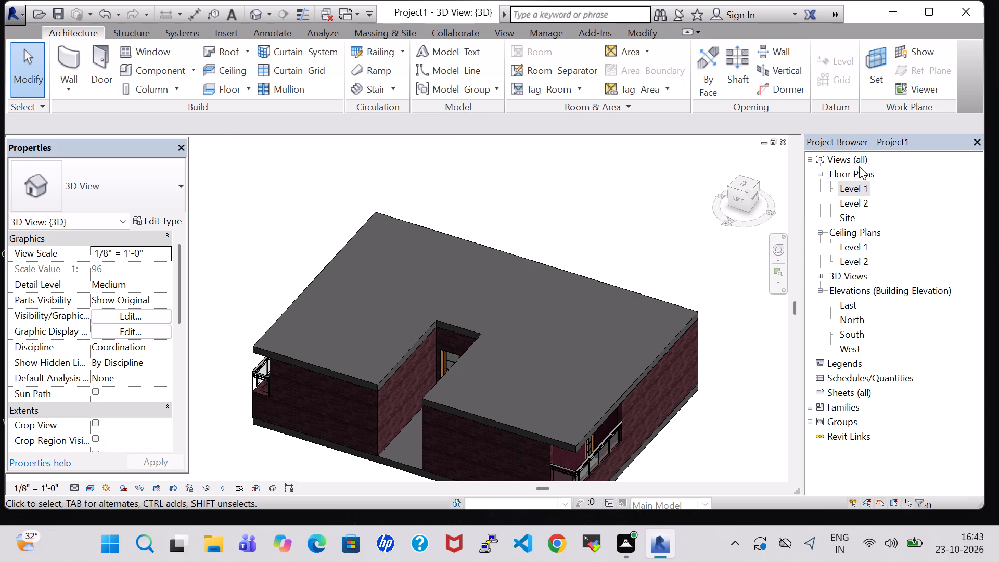
On the Level 1 plan, sketch a flat Level 2 footprint roof across the entrance recess's outer end, about 3'-3" by 6'-4", and finish it.
{"action": "double_click", "coordinate": [859, 188]}
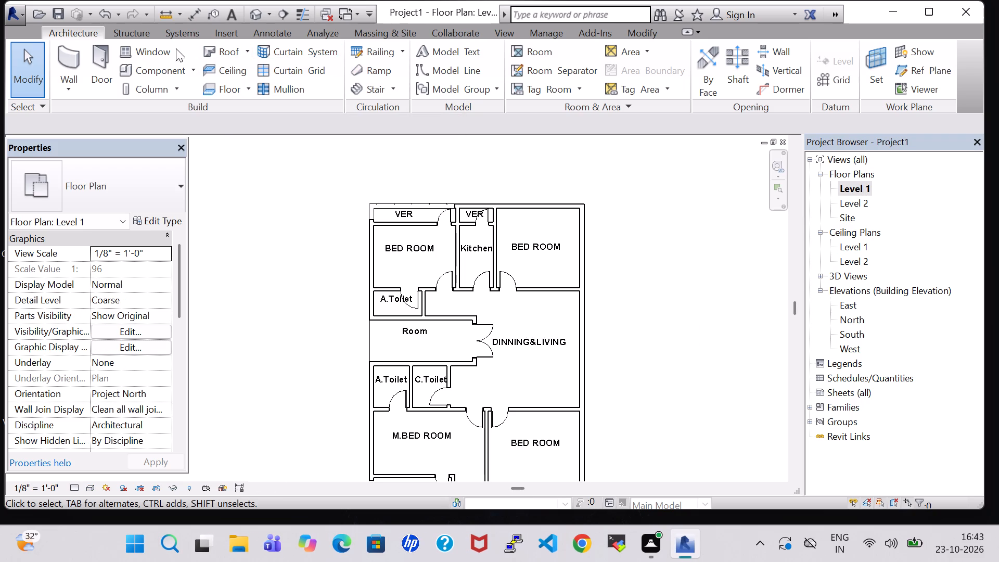
{"action": "left_click", "coordinate": [206, 48]}
{"action": "left_click", "coordinate": [479, 310]}
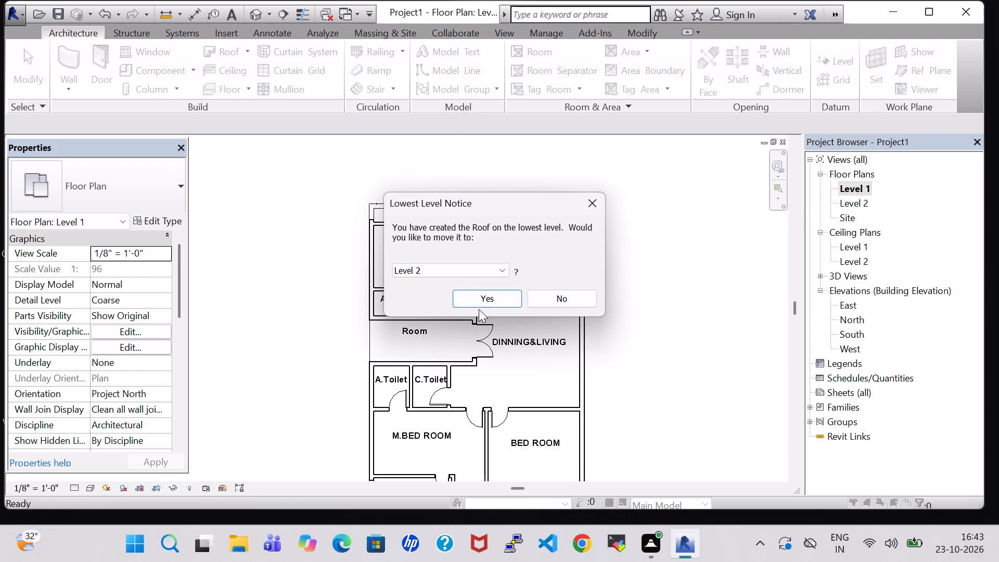
{"action": "left_click", "coordinate": [480, 306]}
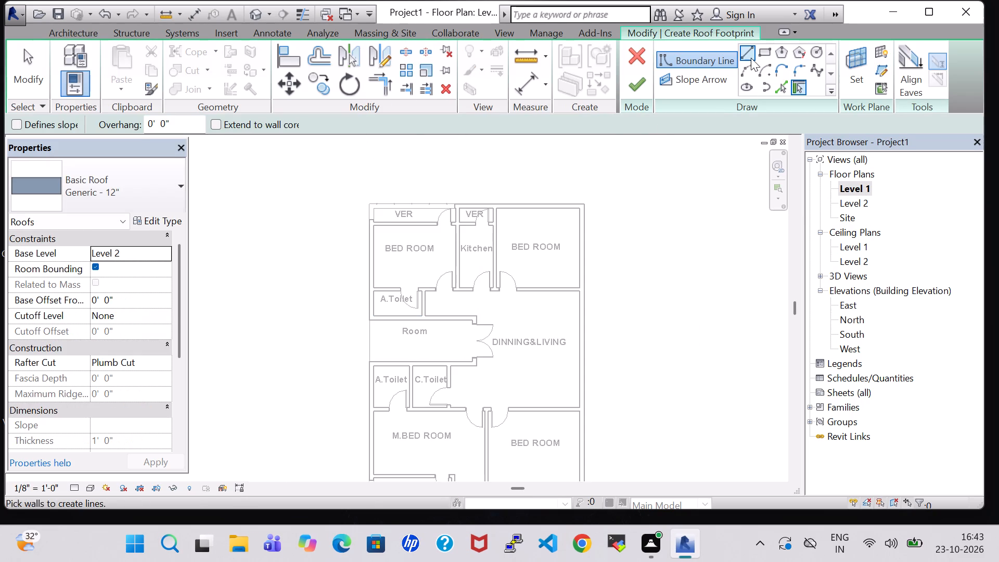
{"action": "left_click", "coordinate": [751, 58]}
{"action": "scroll", "coordinate": [427, 306], "scroll_direction": "up", "scroll_amount": 4}
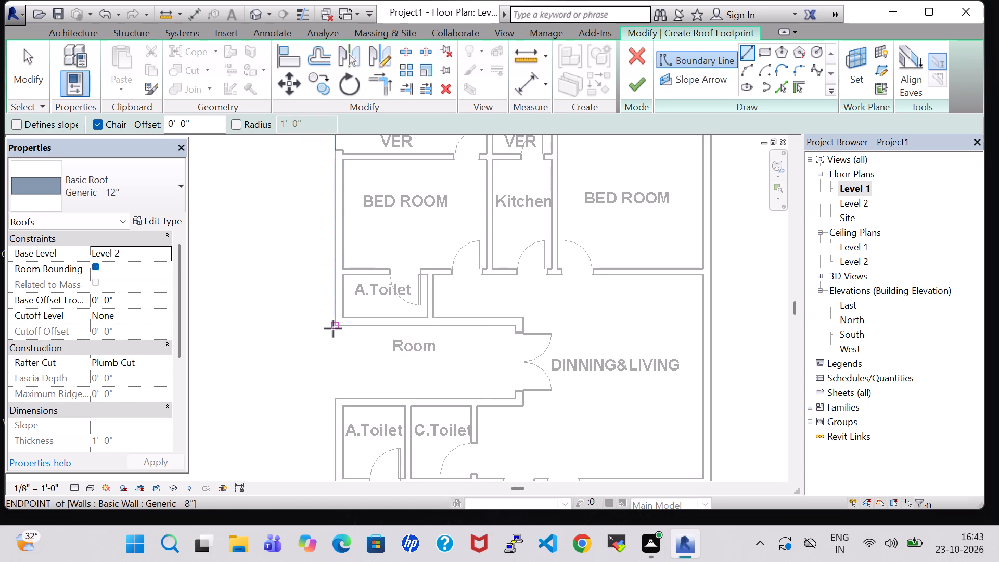
{"action": "left_click", "coordinate": [333, 327]}
{"action": "left_click", "coordinate": [335, 398]}
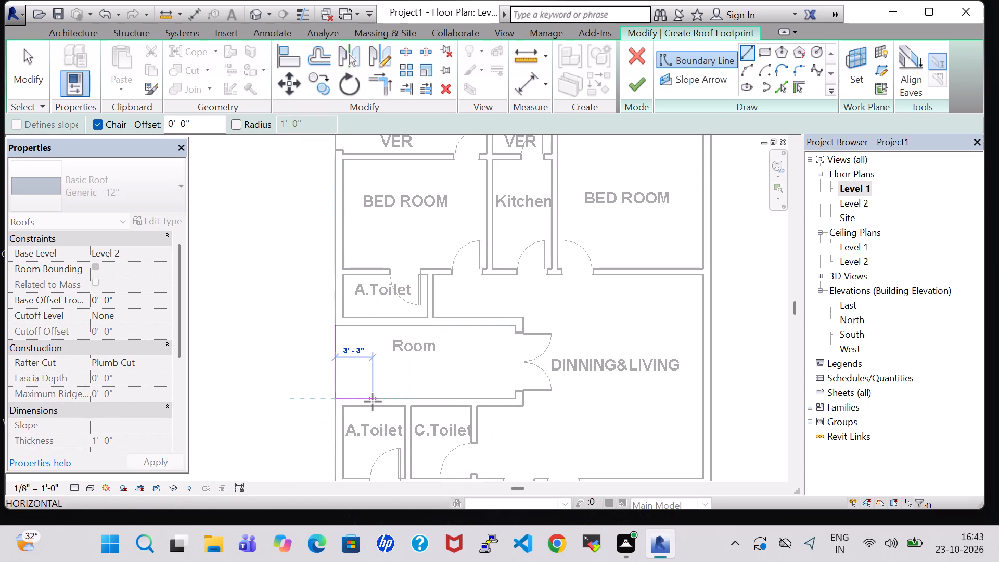
{"action": "left_click", "coordinate": [374, 399]}
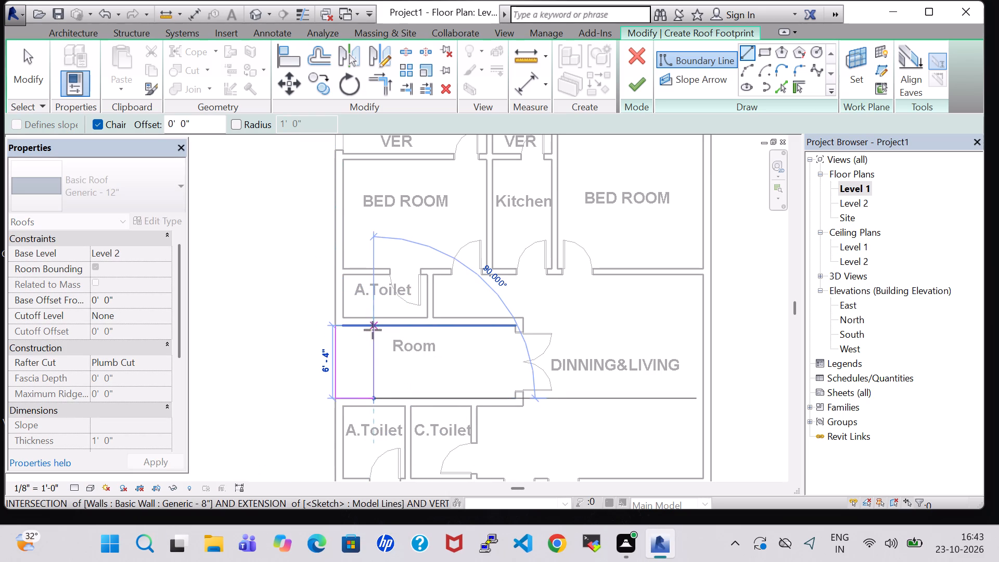
{"action": "left_click", "coordinate": [372, 327]}
{"action": "left_click", "coordinate": [337, 325]}
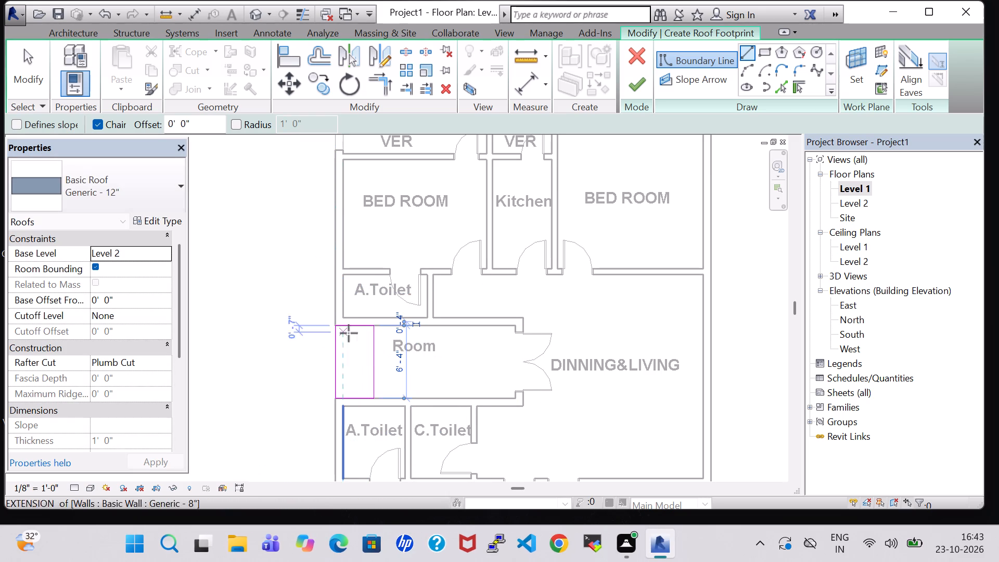
{"action": "left_click", "coordinate": [640, 92]}
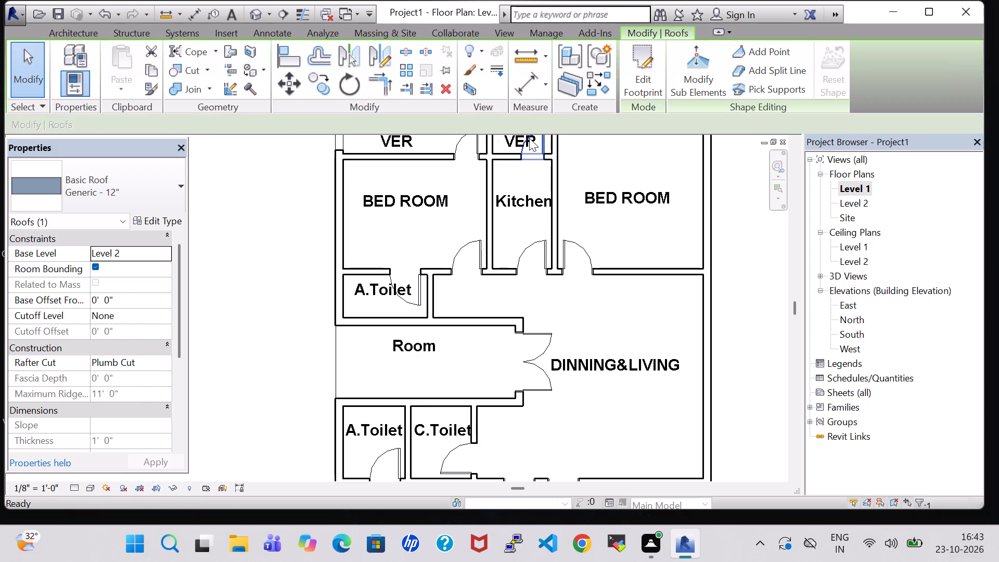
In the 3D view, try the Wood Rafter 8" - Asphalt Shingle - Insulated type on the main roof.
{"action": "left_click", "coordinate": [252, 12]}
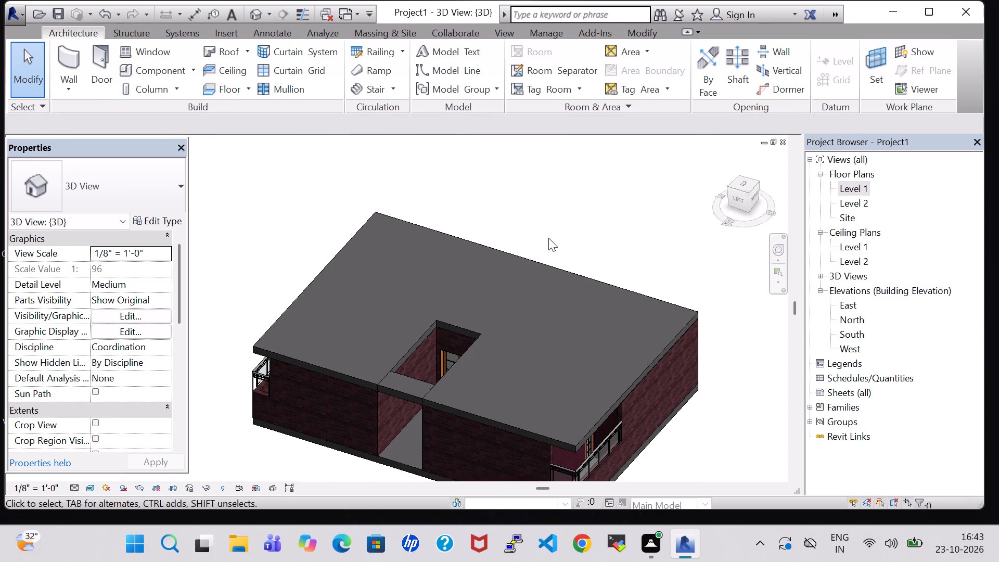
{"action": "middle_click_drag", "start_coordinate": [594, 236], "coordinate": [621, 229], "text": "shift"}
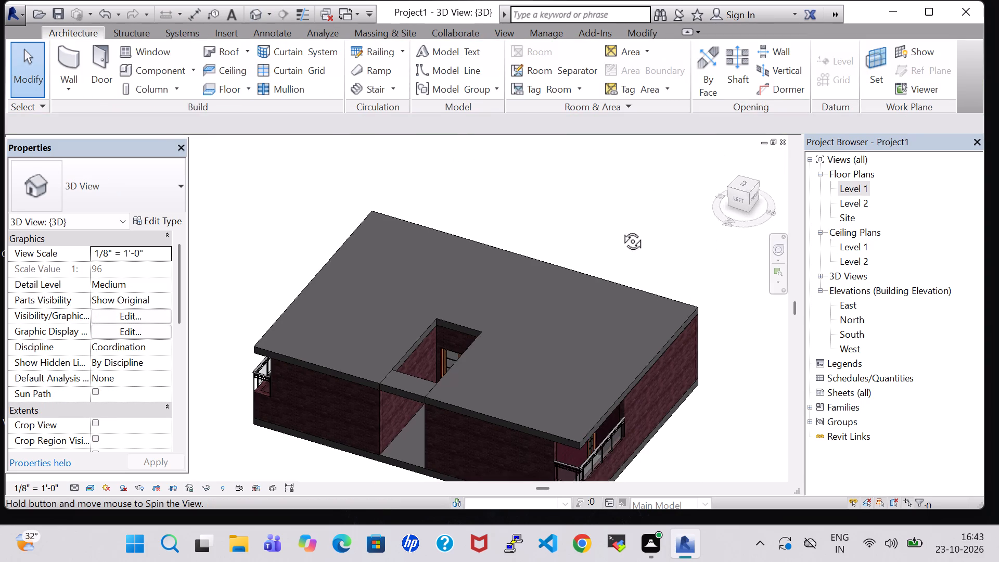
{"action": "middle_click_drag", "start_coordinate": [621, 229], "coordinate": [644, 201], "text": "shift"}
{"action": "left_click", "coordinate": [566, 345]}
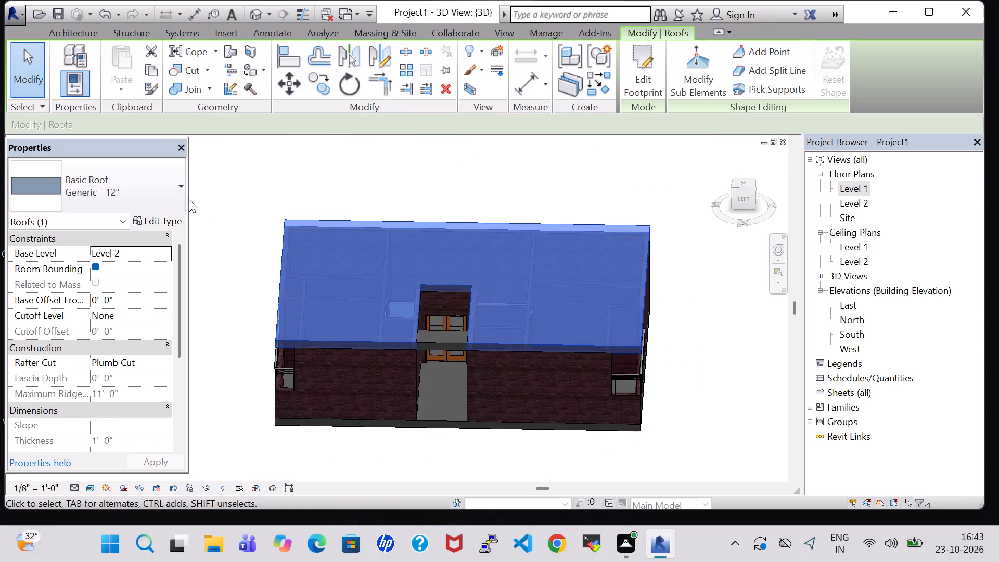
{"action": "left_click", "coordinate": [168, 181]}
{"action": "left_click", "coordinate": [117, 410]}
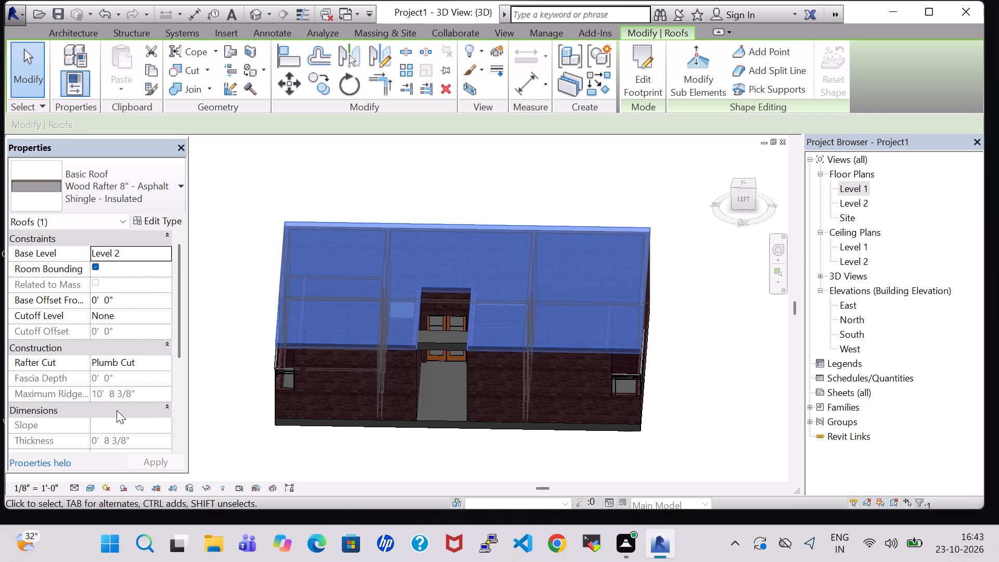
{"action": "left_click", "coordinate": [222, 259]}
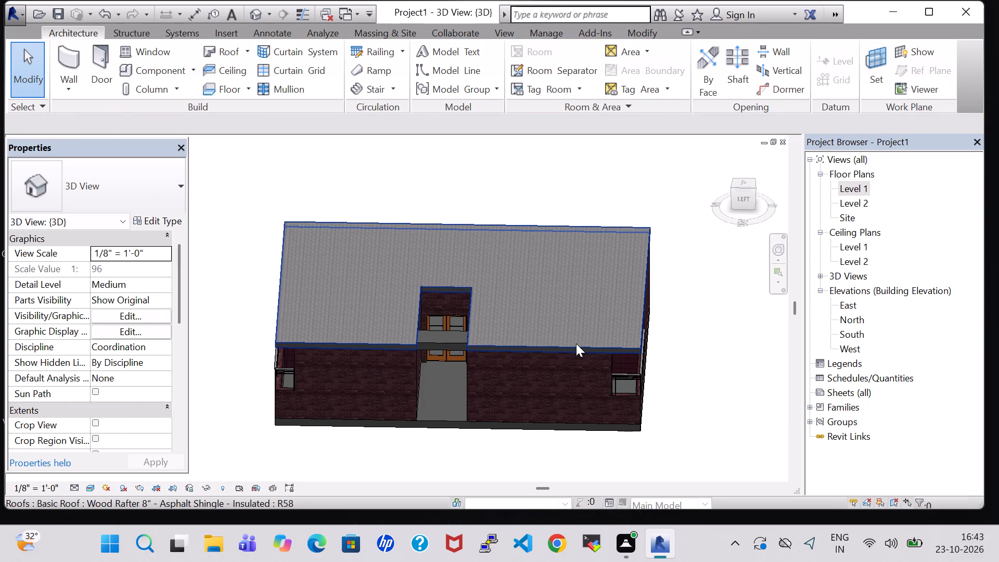
Change the main roof's type to Steel Truss - Insulation on Metal Deck - EPDM.
{"action": "left_click", "coordinate": [576, 343]}
{"action": "left_click", "coordinate": [168, 189]}
{"action": "left_click", "coordinate": [145, 387]}
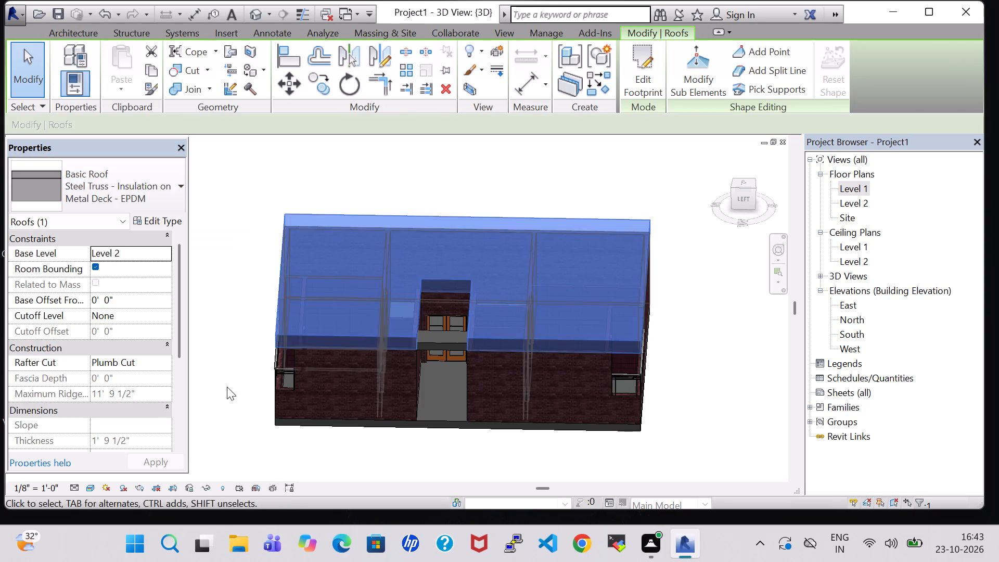
{"action": "left_click", "coordinate": [452, 171]}
Change the small roof over the entrance to Steel Truss - Insulation on Metal Deck - EPDM.
{"action": "left_click", "coordinate": [445, 342]}
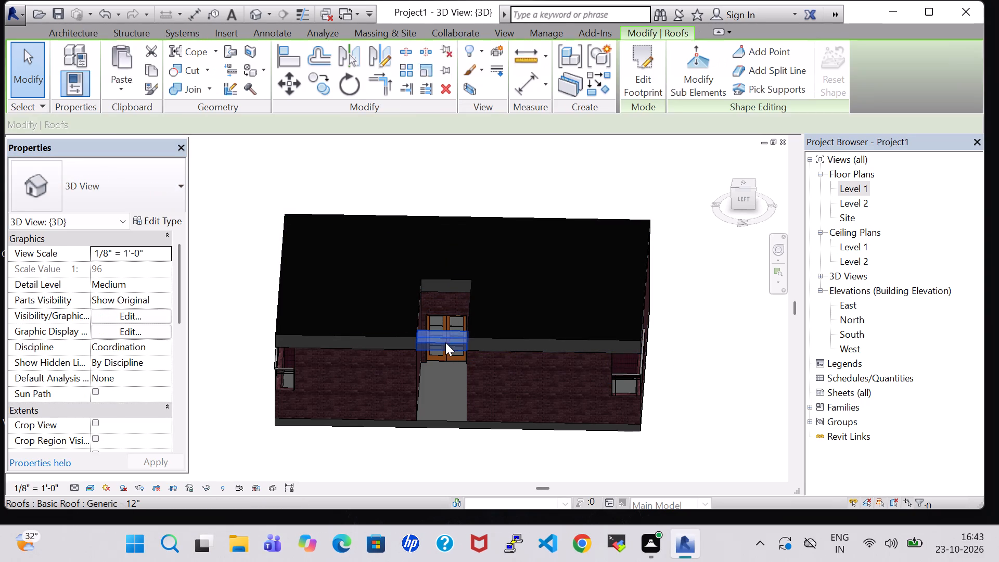
{"action": "left_click", "coordinate": [129, 168]}
{"action": "left_click", "coordinate": [127, 388]}
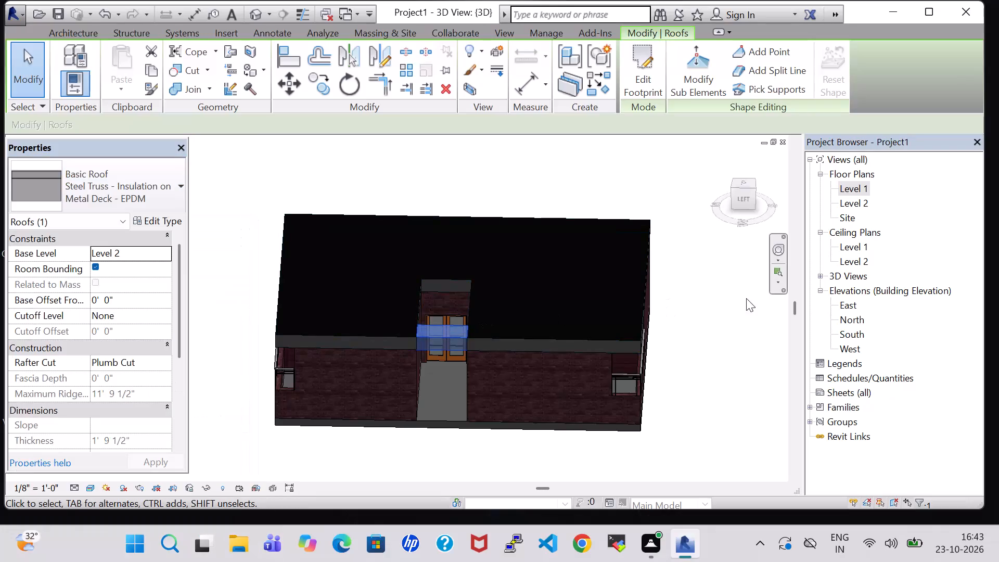
{"action": "left_click", "coordinate": [721, 333]}
{"action": "middle_click_drag", "start_coordinate": [726, 331], "coordinate": [661, 282], "text": "shift"}
On Level 1, place a 3'-0" wide U-shaped winder stair up to Level 2 in the entrance recess, rotated so its flights open toward the double door.
{"action": "double_click", "coordinate": [866, 186]}
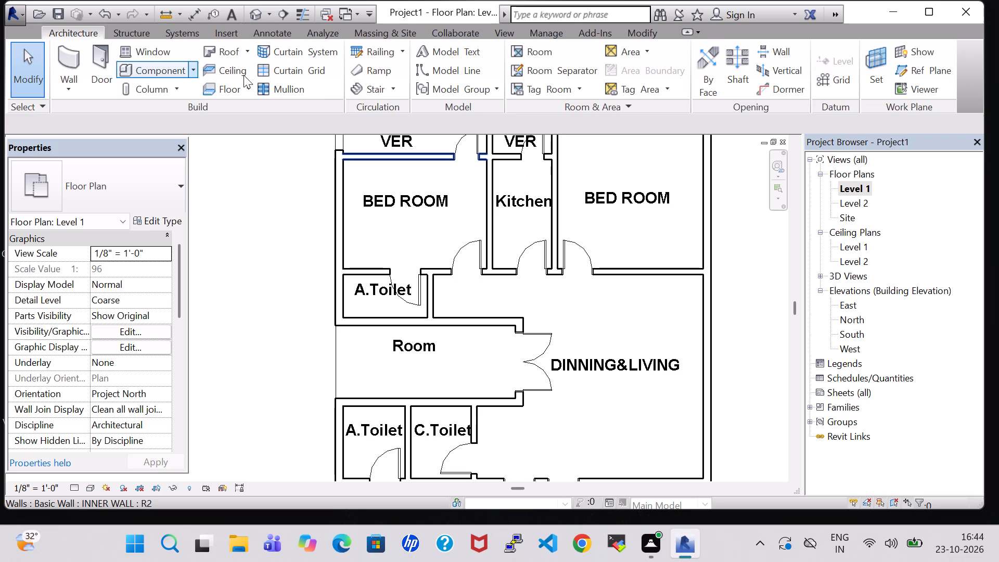
{"action": "left_click", "coordinate": [354, 91]}
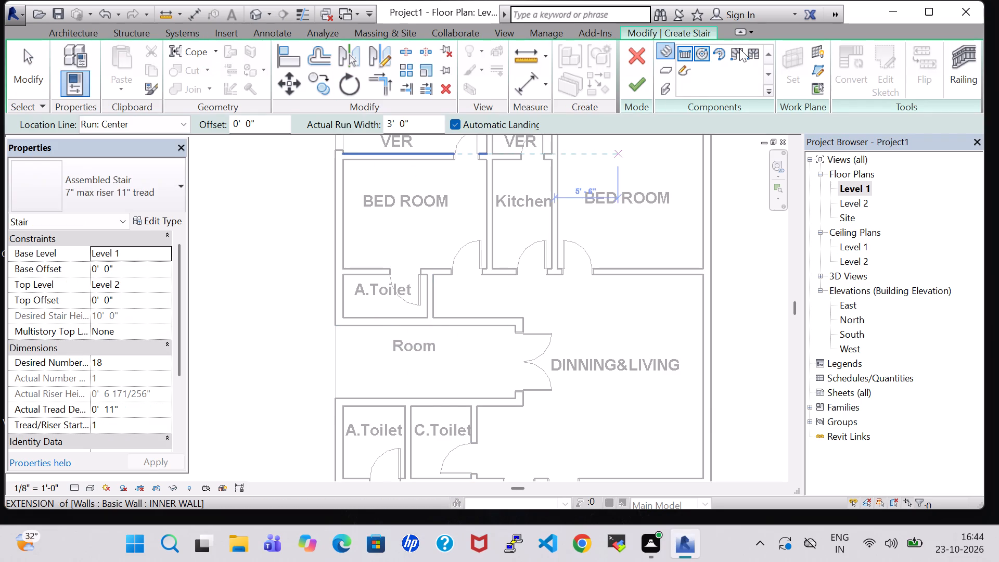
{"action": "left_click", "coordinate": [755, 56]}
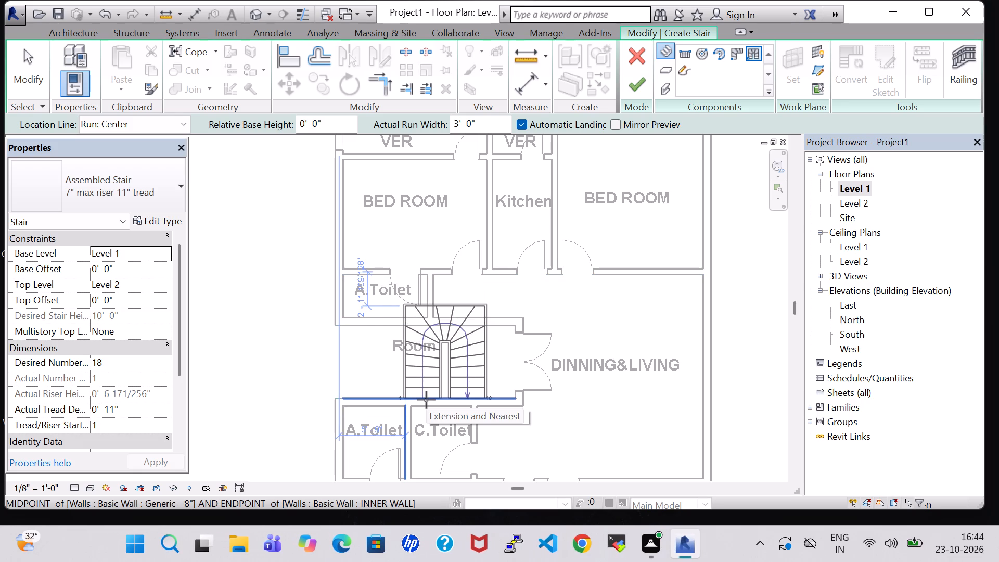
{"action": "key", "text": "space"}
{"action": "key", "text": "space"}
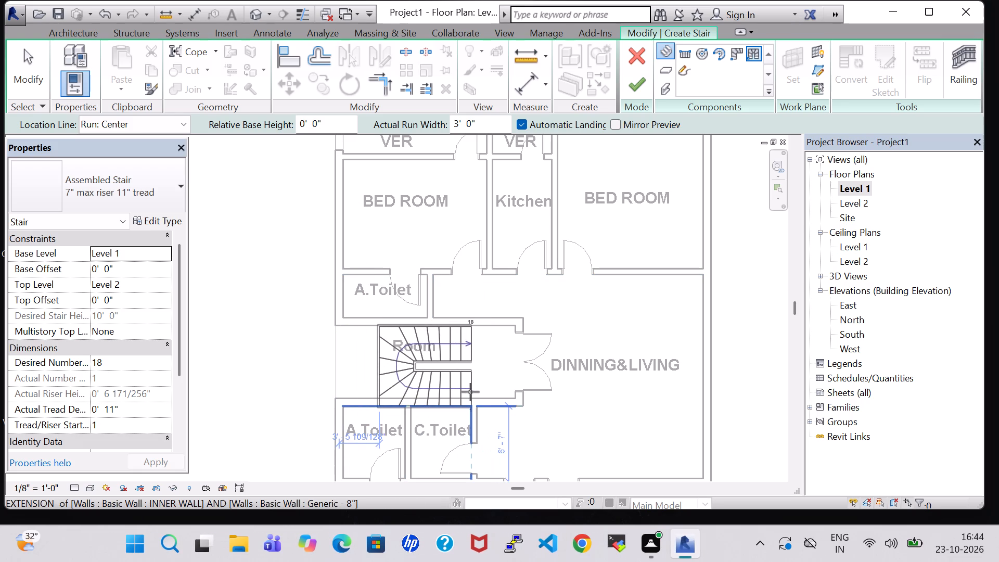
{"action": "left_click", "coordinate": [470, 392]}
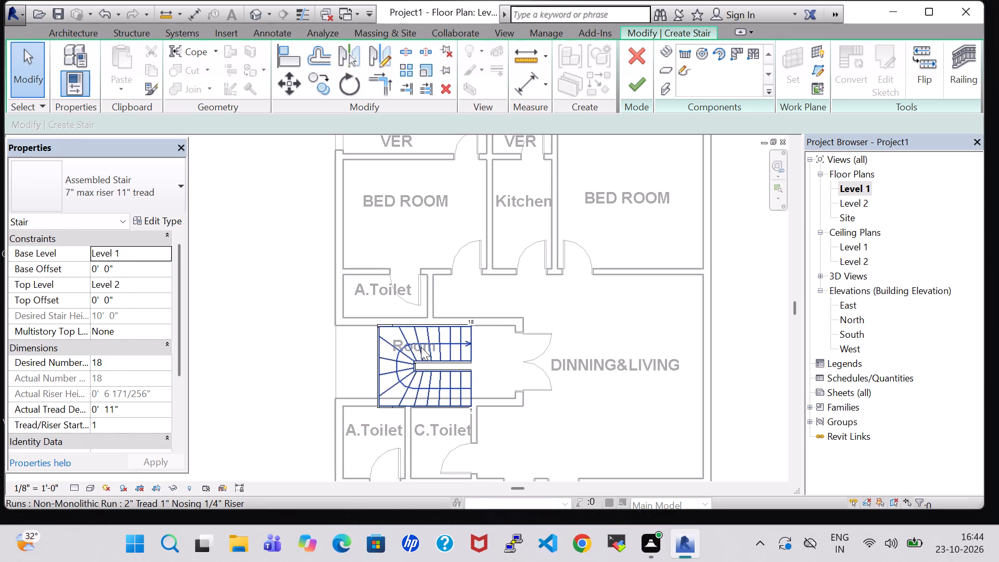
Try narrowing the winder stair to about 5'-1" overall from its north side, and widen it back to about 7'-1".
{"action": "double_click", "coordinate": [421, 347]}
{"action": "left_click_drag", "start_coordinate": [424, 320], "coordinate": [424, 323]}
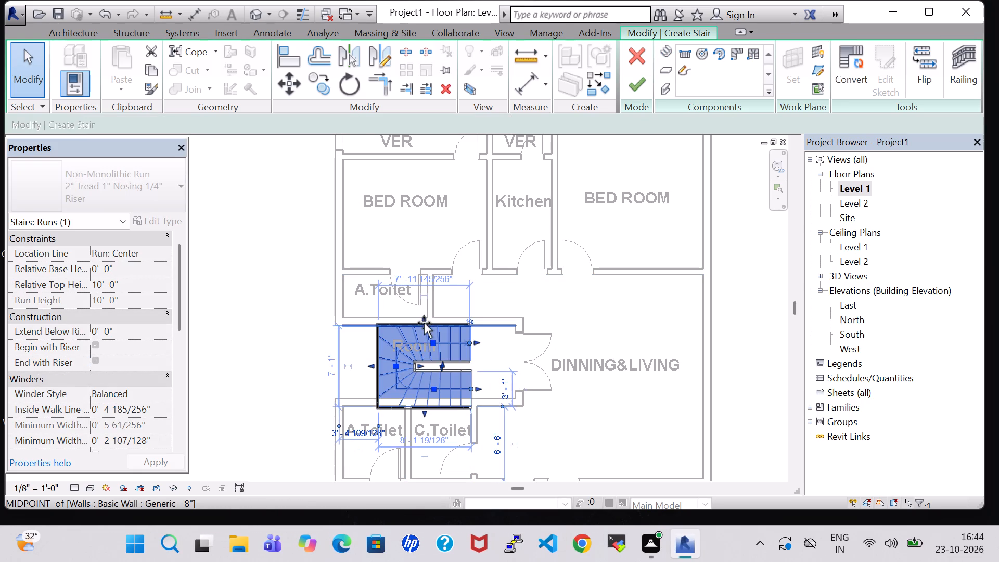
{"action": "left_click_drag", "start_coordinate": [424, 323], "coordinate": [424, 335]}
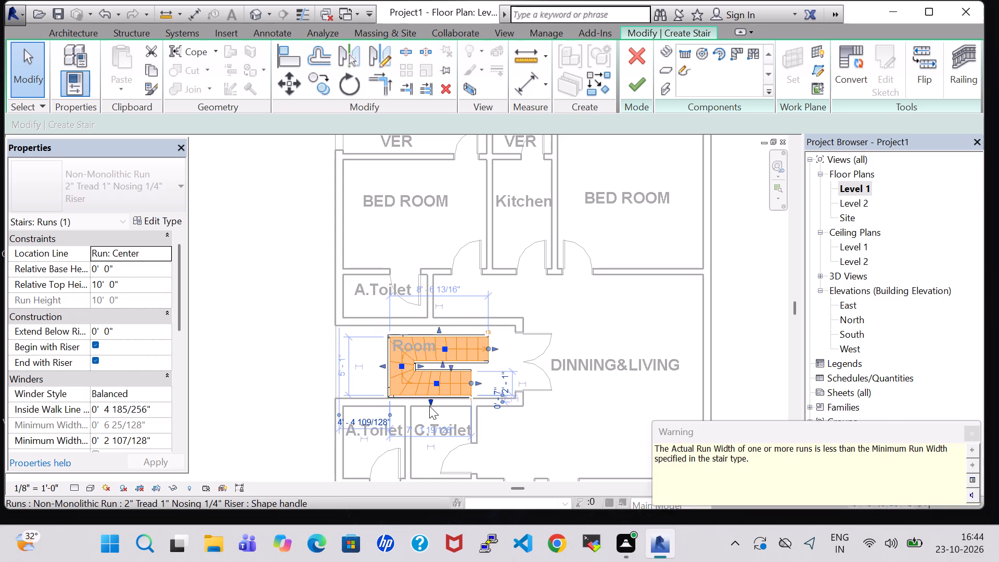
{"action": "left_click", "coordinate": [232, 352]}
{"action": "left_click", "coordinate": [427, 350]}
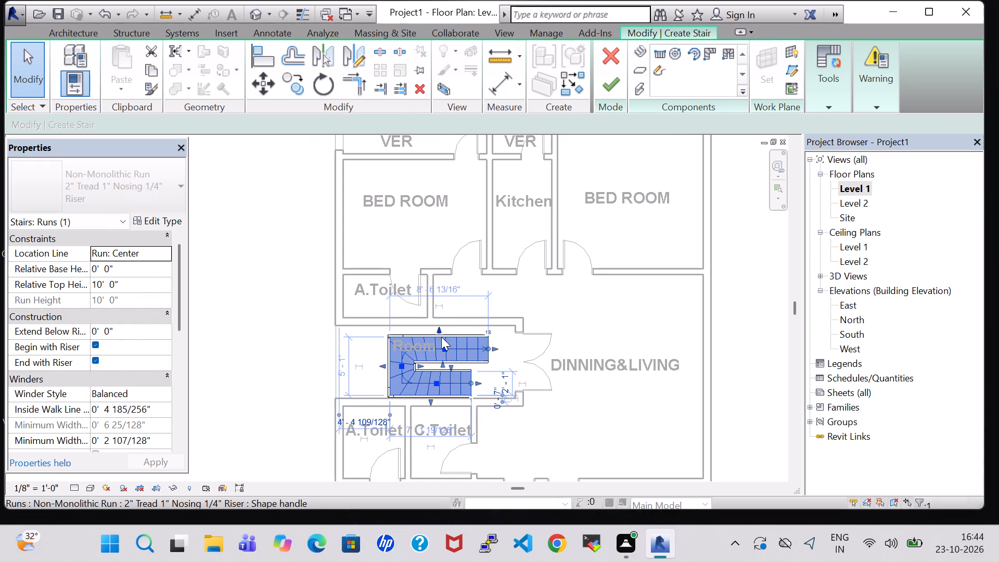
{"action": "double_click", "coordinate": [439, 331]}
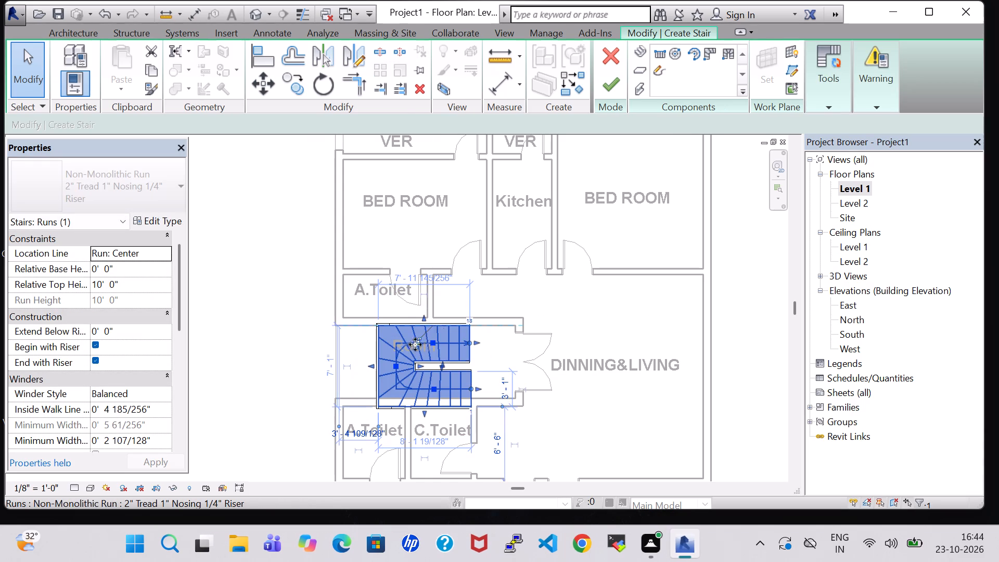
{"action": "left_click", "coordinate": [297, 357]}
Reshape the winder stair from its south and north sides to about 7'-1" overall, with the south flight about 9'-8" and north flight about 6'-4" long.
{"action": "double_click", "coordinate": [416, 367]}
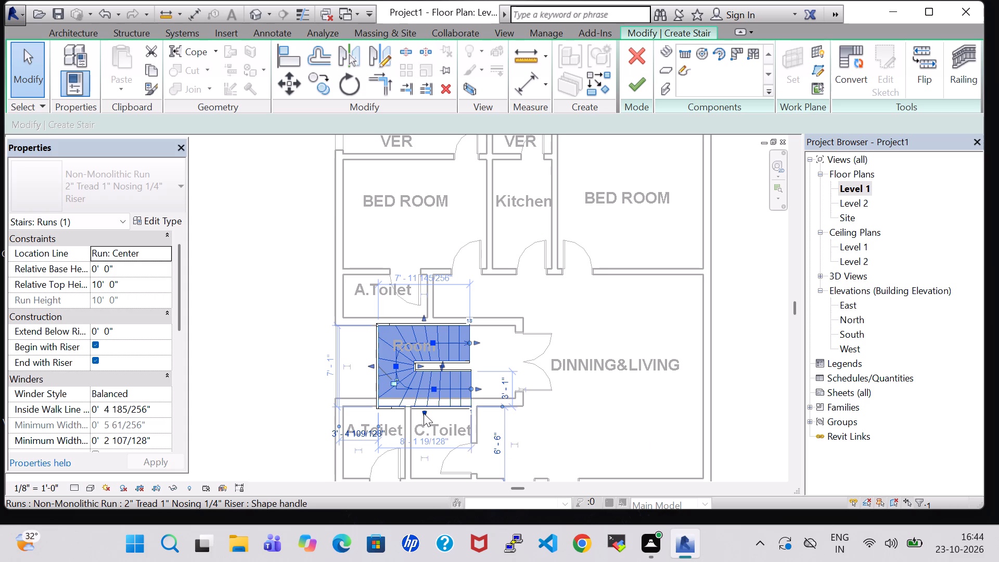
{"action": "left_click_drag", "start_coordinate": [424, 413], "coordinate": [424, 405]}
{"action": "left_click_drag", "start_coordinate": [424, 403], "coordinate": [423, 398]}
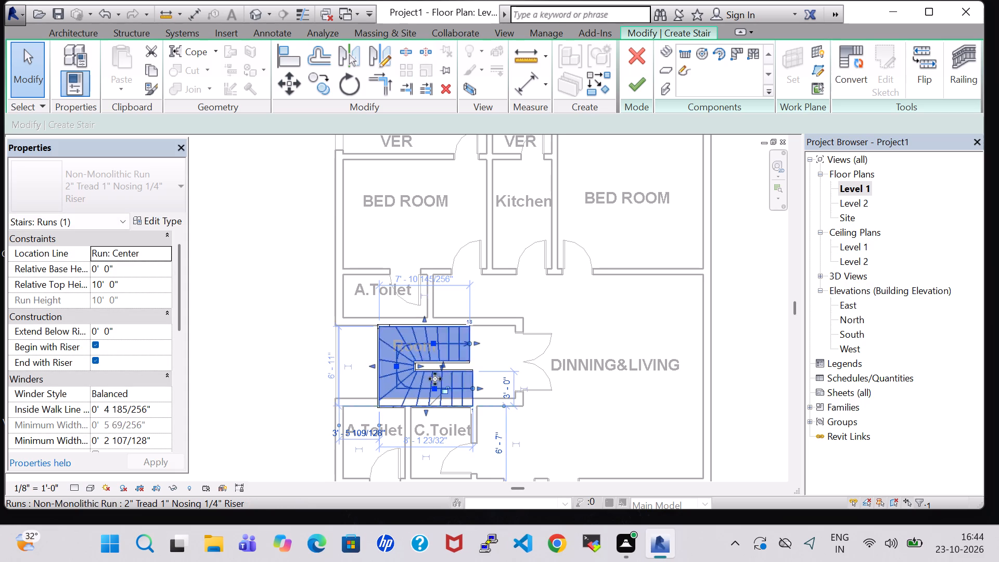
{"action": "left_click_drag", "start_coordinate": [425, 414], "coordinate": [425, 397]}
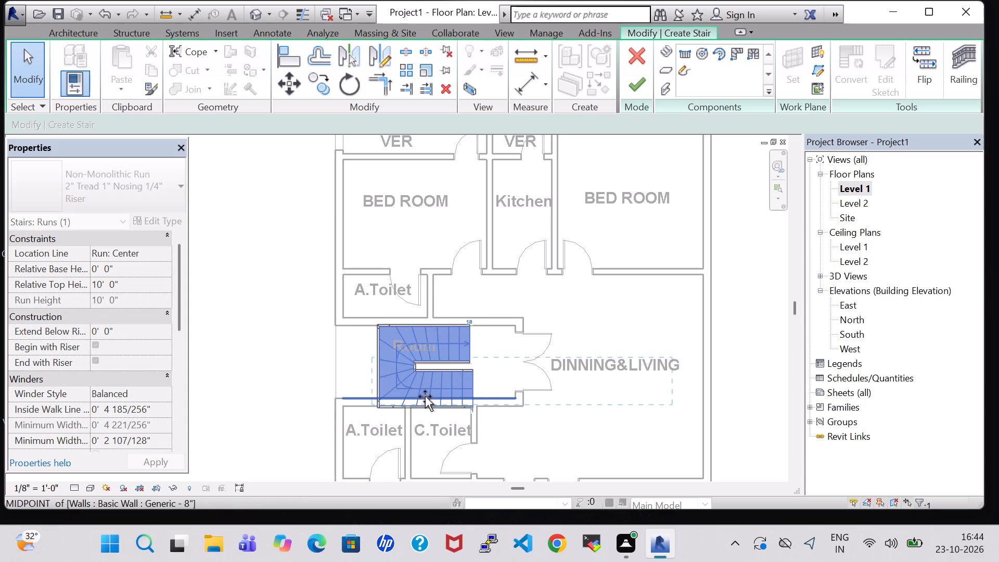
{"action": "left_click_drag", "start_coordinate": [425, 397], "coordinate": [422, 391]}
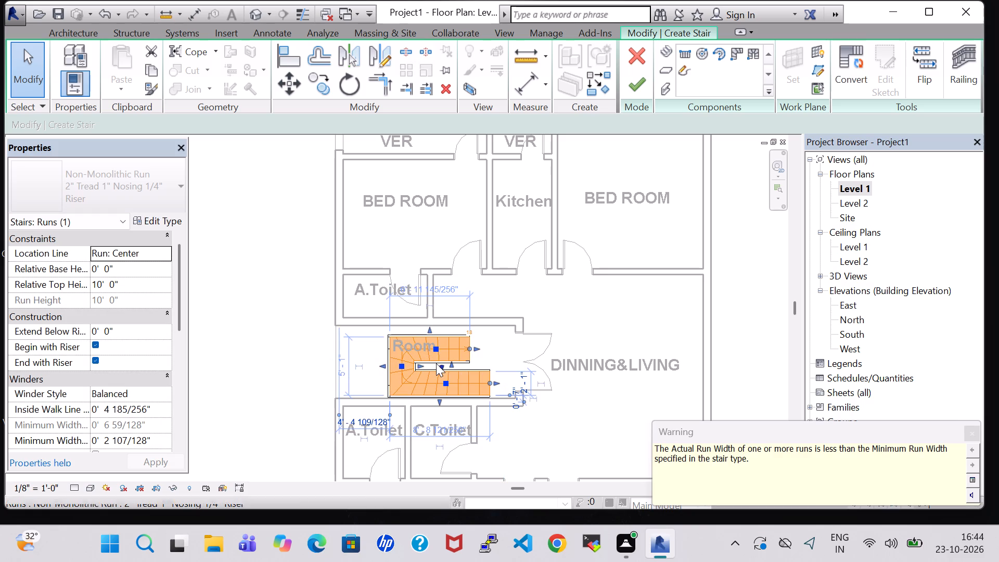
{"action": "left_click", "coordinate": [429, 330]}
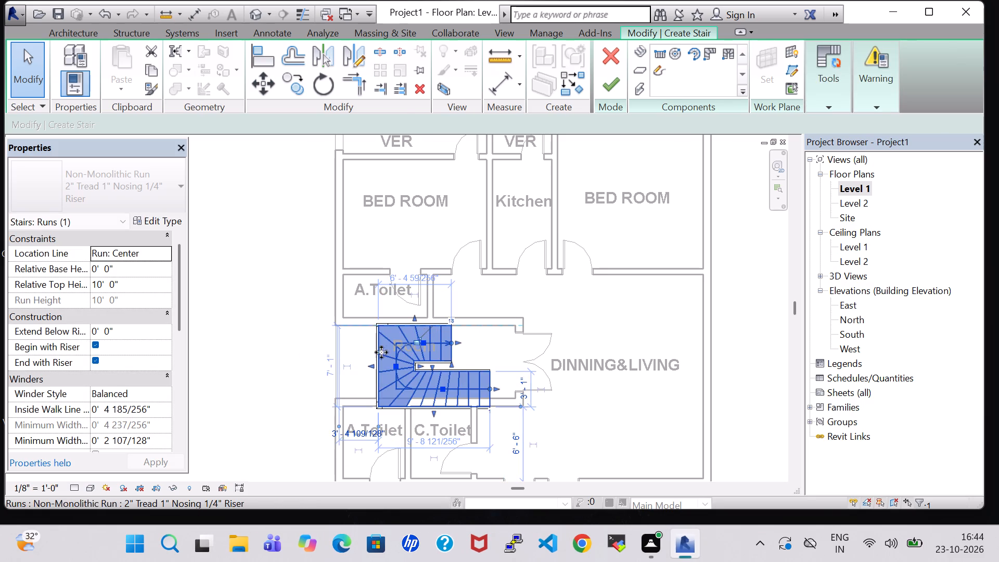
{"action": "left_click", "coordinate": [280, 356]}
Examine the stair run's type properties for its tread, riser and nosing settings without changing them.
{"action": "left_click", "coordinate": [436, 368]}
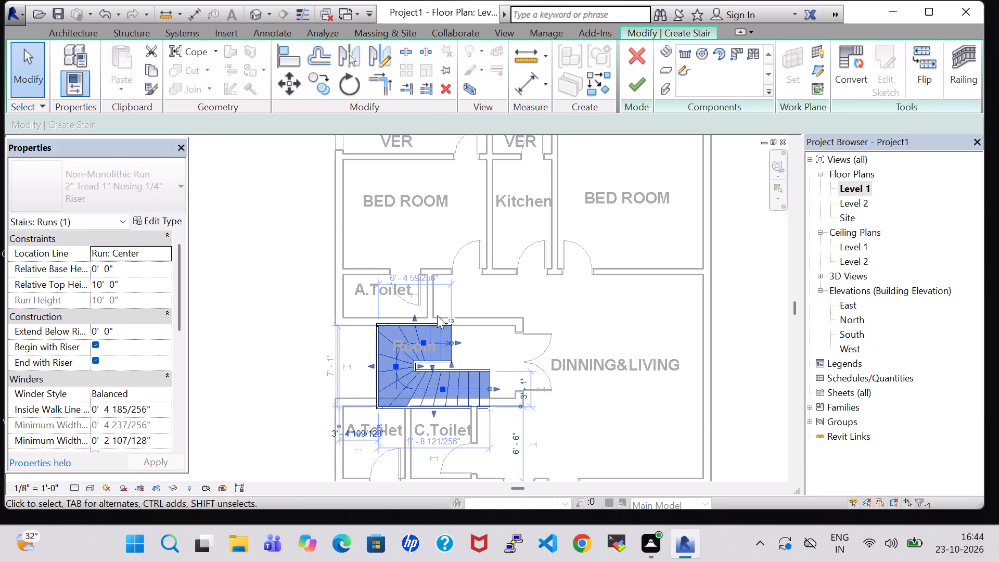
{"action": "left_click", "coordinate": [156, 218]}
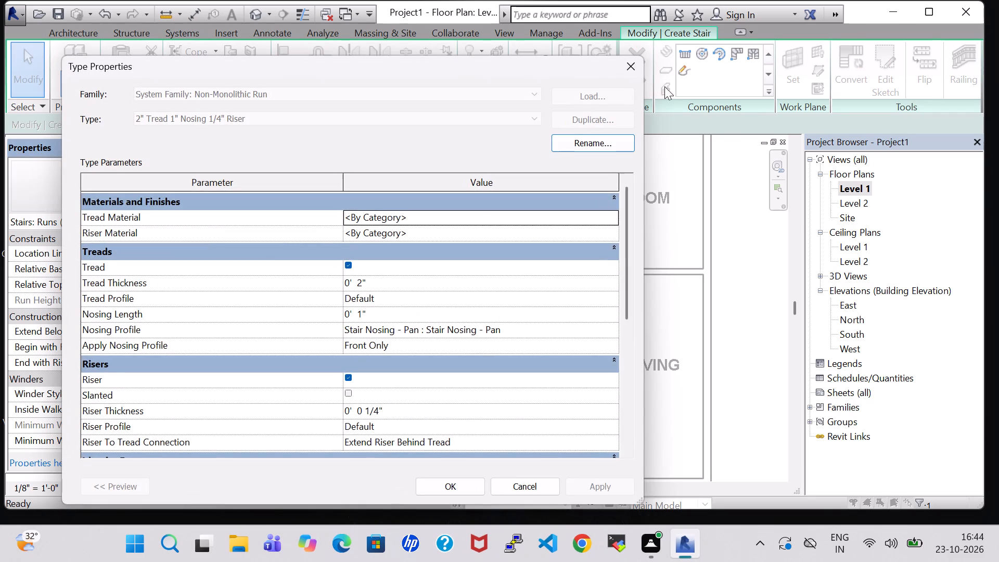
{"action": "left_click", "coordinate": [632, 68]}
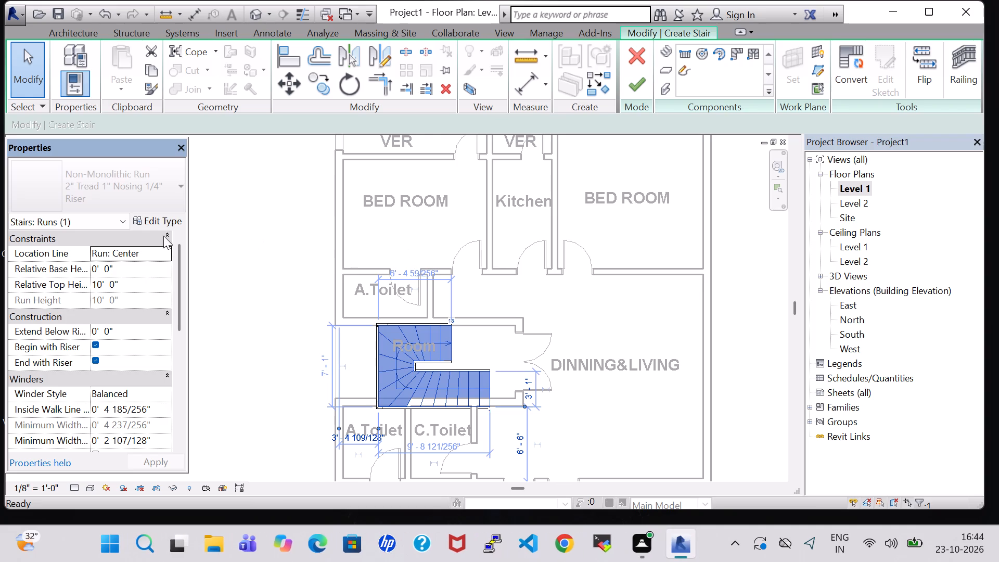
{"action": "left_click", "coordinate": [152, 220]}
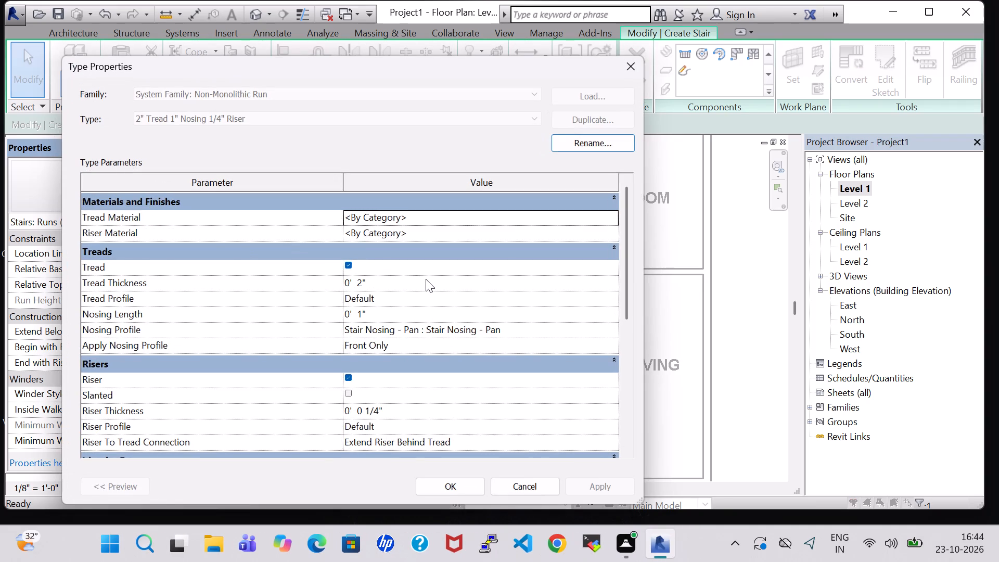
{"action": "scroll", "coordinate": [444, 278], "scroll_direction": "down", "scroll_amount": 2}
{"action": "left_click", "coordinate": [629, 63]}
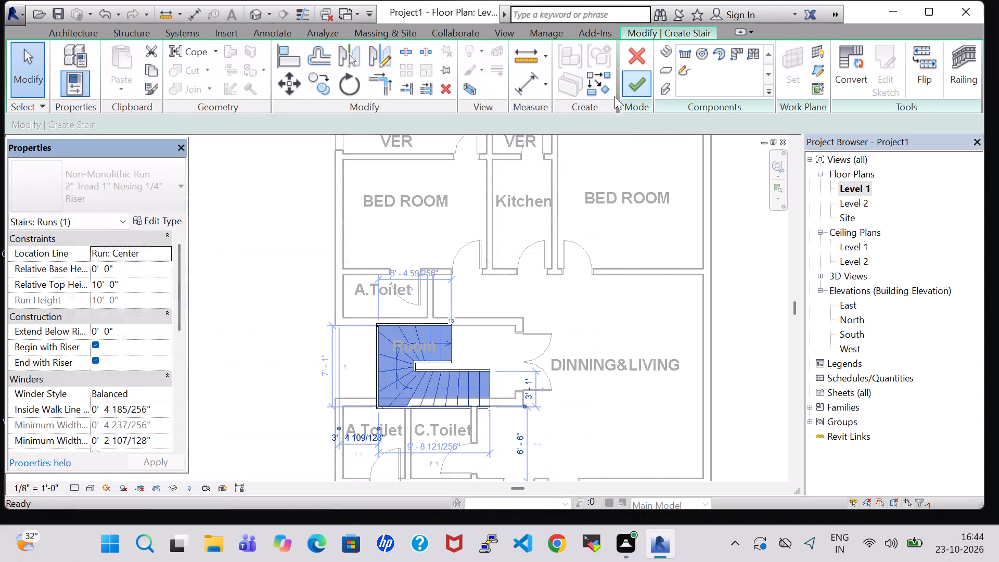
Cancel the stair edit and discard the reshaped winder stair in the entrance recess.
{"action": "left_click", "coordinate": [208, 330]}
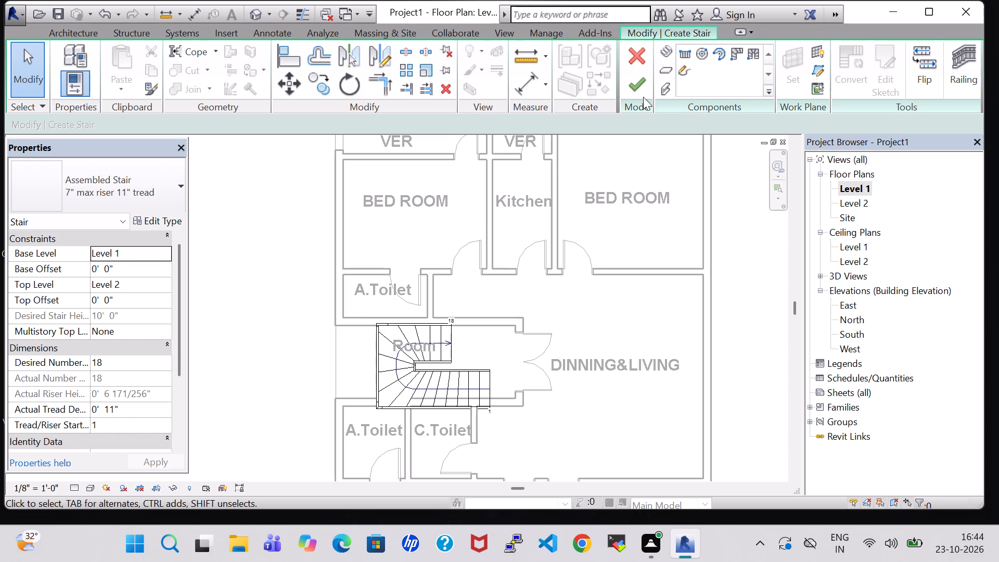
{"action": "left_click", "coordinate": [631, 59]}
{"action": "left_click", "coordinate": [539, 286]}
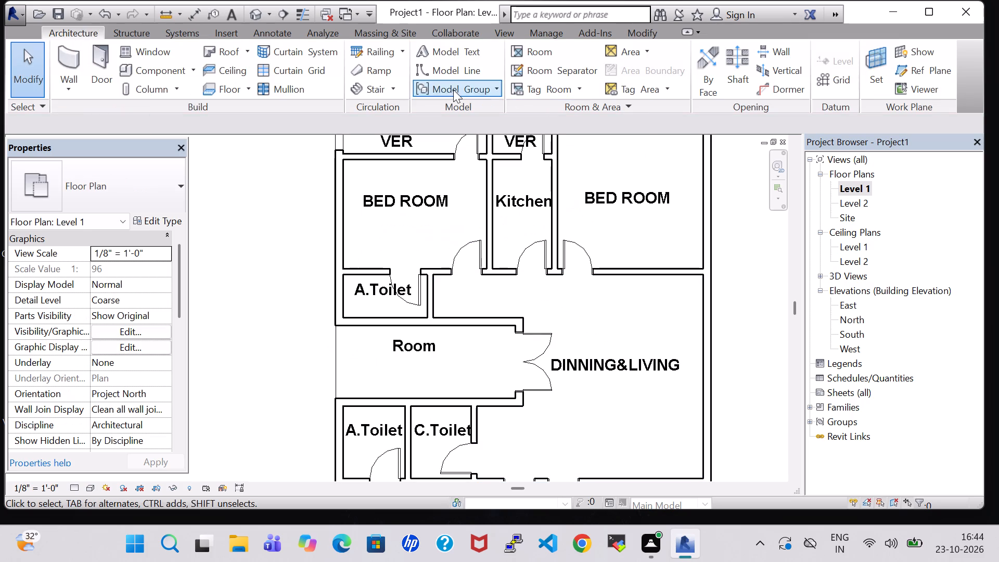
Place a new 3'-0" wide U-shaped winder stair from Level 1 to Level 2 in the entrance recess, with its flights opening away from the double door.
{"action": "left_click", "coordinate": [367, 88]}
{"action": "left_click", "coordinate": [619, 136]}
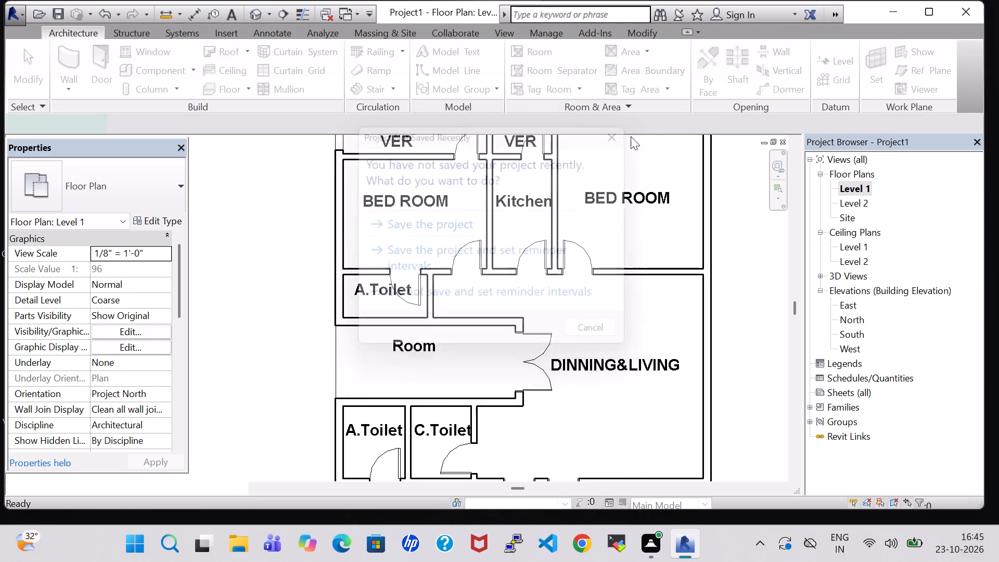
{"action": "left_click", "coordinate": [745, 57]}
{"action": "left_click", "coordinate": [753, 57]}
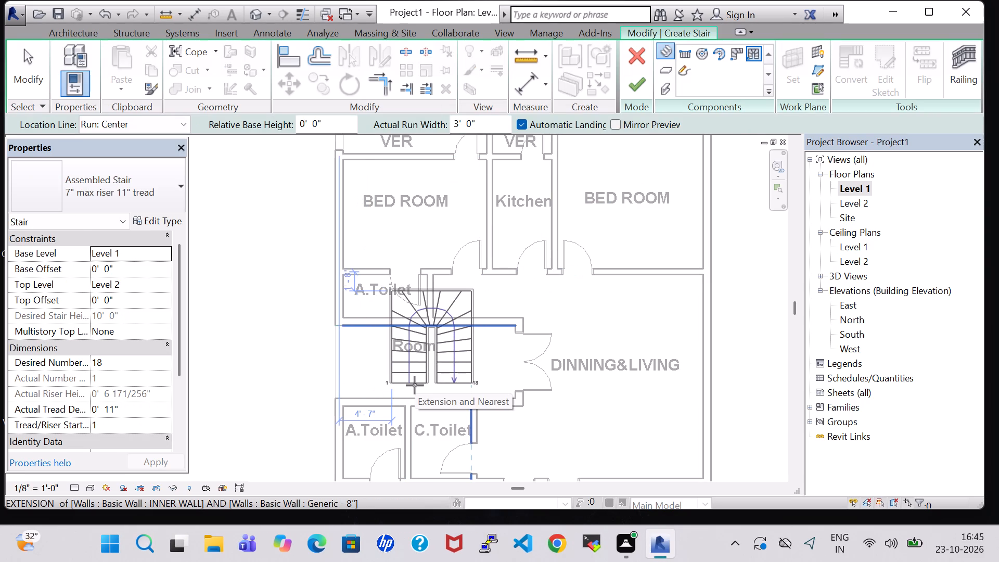
{"action": "key", "text": "space"}
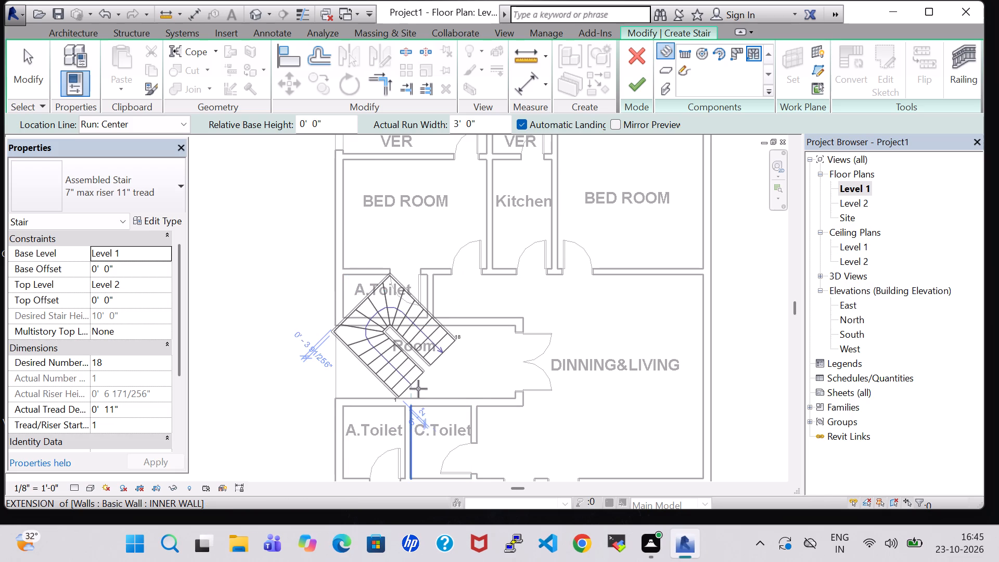
{"action": "key", "text": "space"}
{"action": "key", "text": "space"}
{"action": "key", "text": "space"}
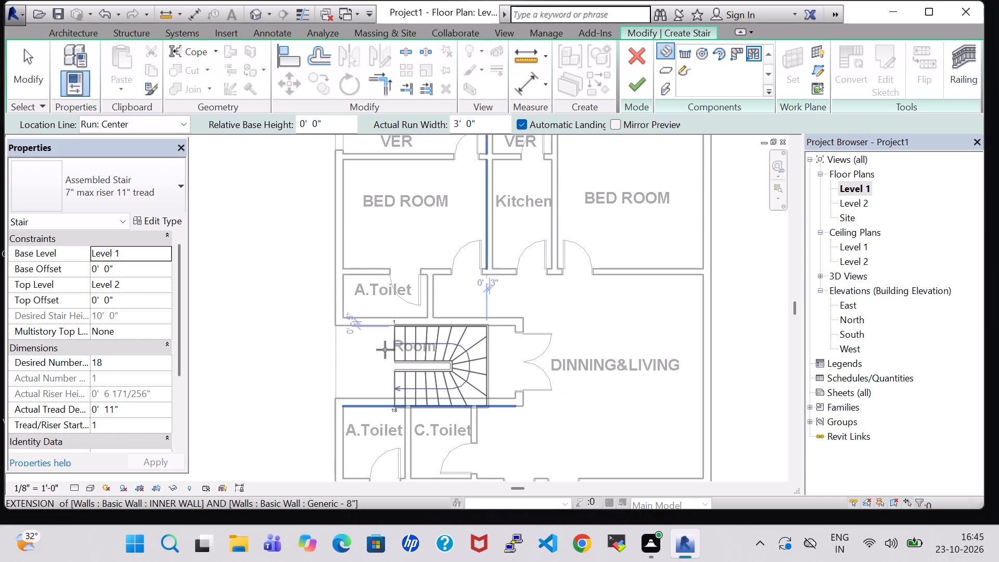
{"action": "scroll", "coordinate": [377, 350], "scroll_direction": "up", "scroll_amount": 5}
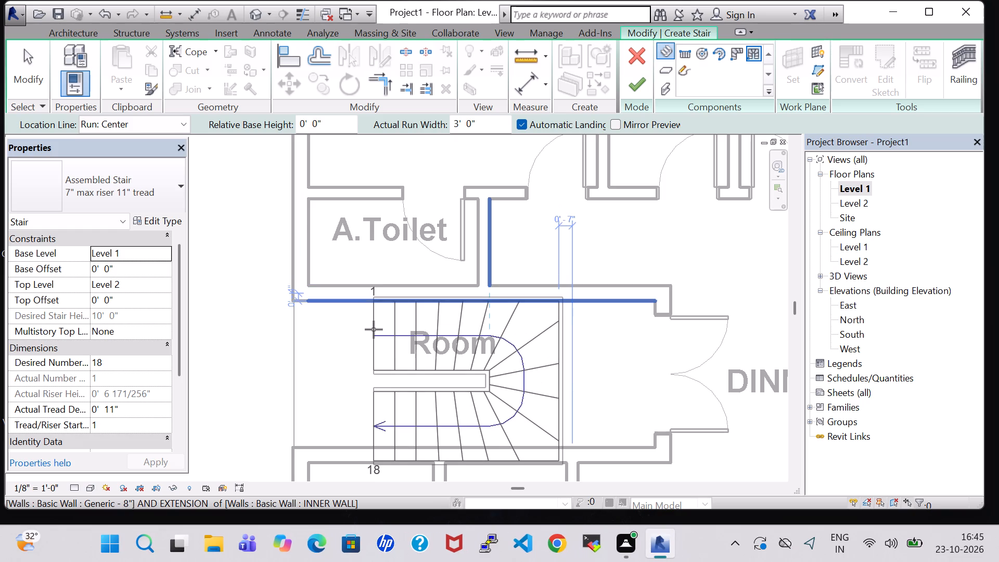
{"action": "left_click", "coordinate": [374, 329]}
{"action": "key", "text": "Escape"}
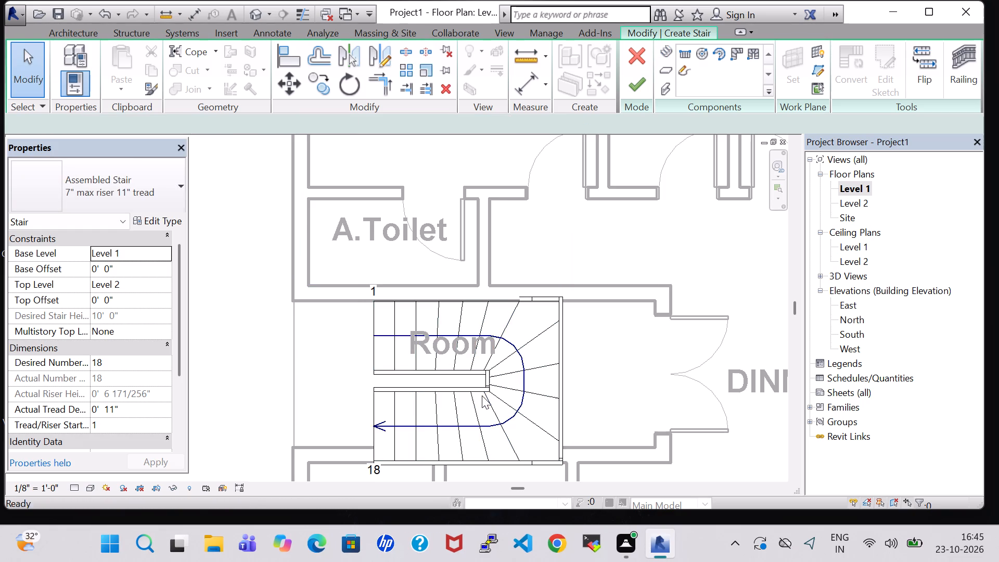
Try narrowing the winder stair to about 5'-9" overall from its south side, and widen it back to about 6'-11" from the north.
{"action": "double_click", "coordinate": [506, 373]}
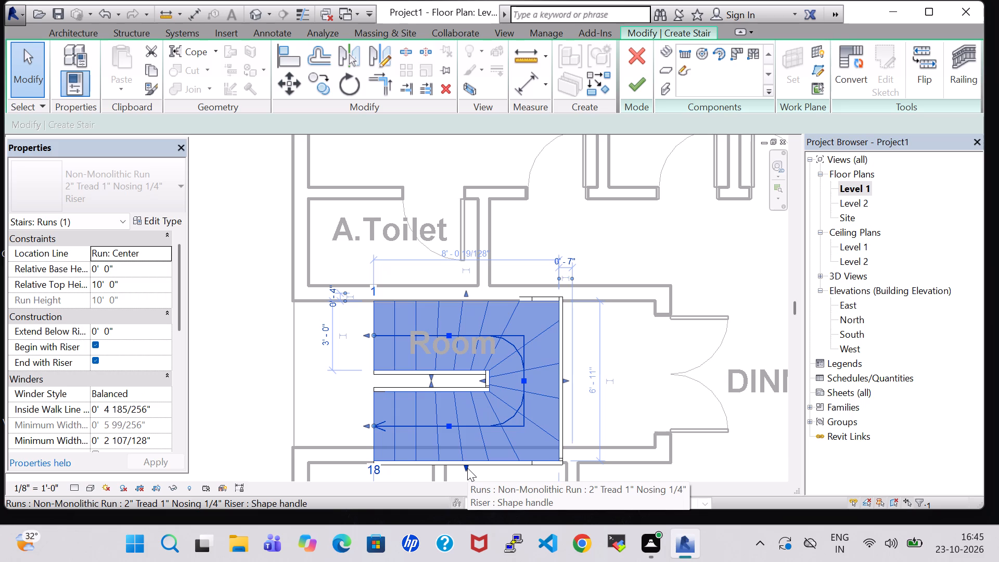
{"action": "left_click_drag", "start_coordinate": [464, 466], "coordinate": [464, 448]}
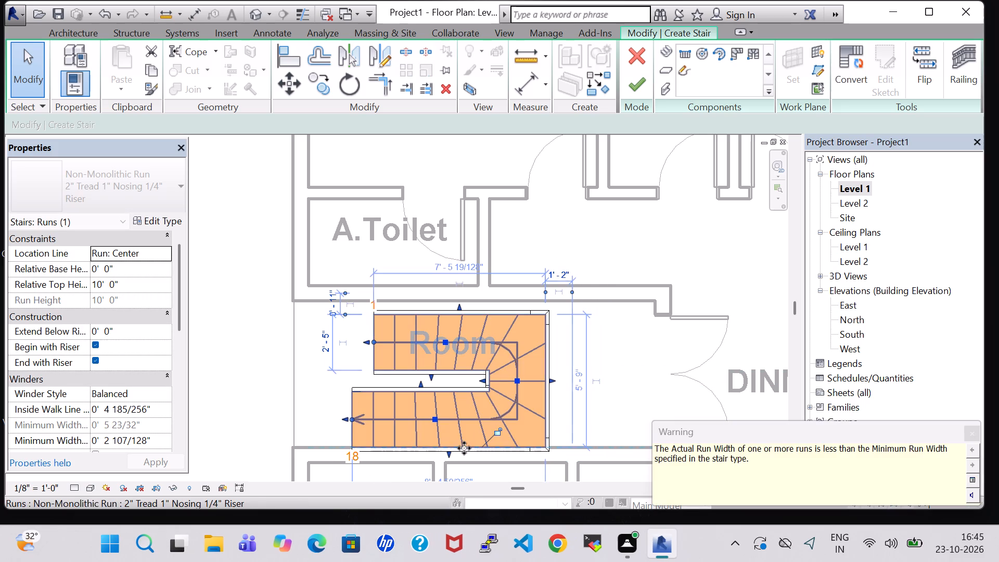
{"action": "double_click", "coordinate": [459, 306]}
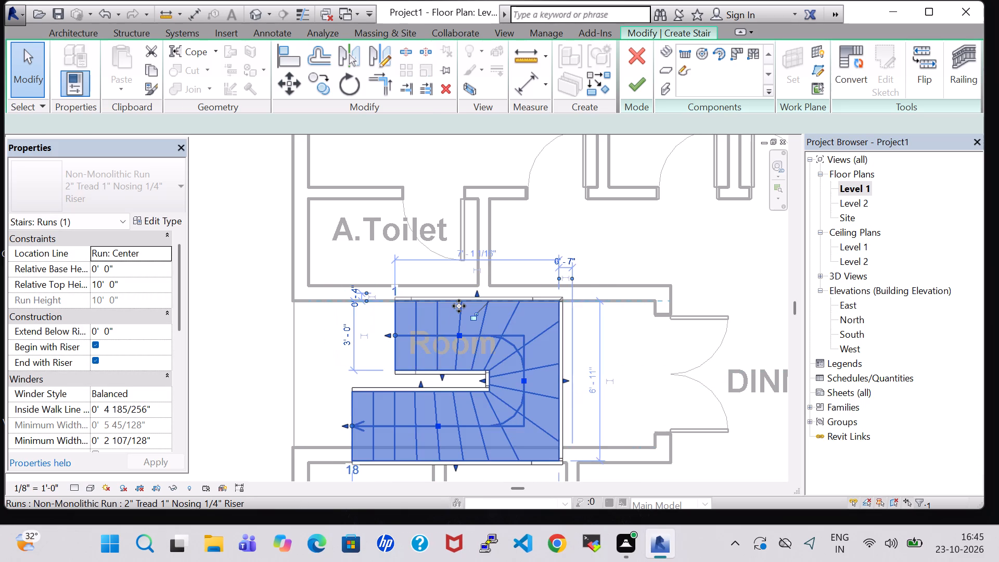
Shift the winder stair slightly north-west and narrow it from its south side to about 5'-1" overall.
{"action": "left_click", "coordinate": [442, 453]}
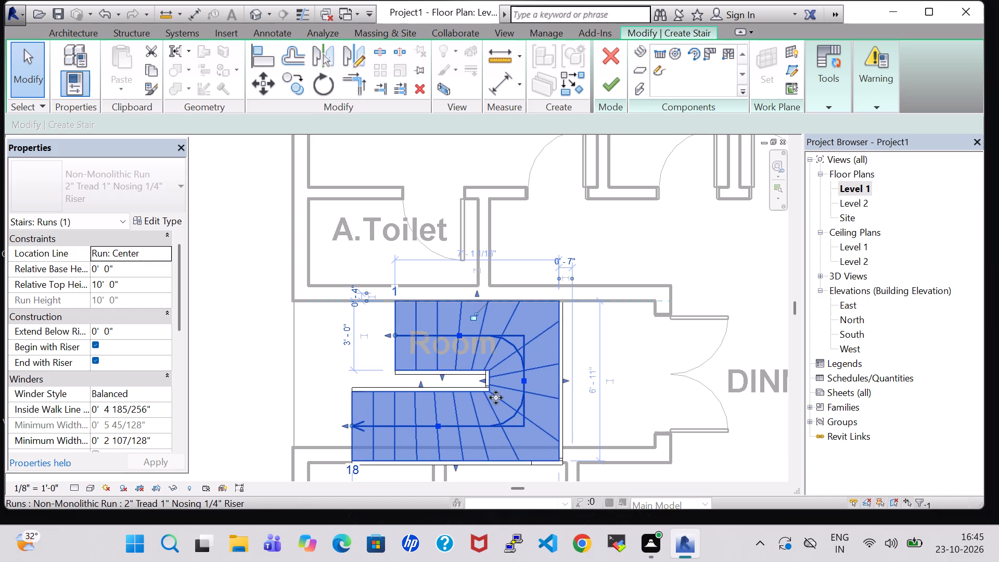
{"action": "left_click", "coordinate": [560, 461]}
{"action": "left_click_drag", "start_coordinate": [559, 464], "coordinate": [542, 448]}
{"action": "left_click", "coordinate": [456, 291]}
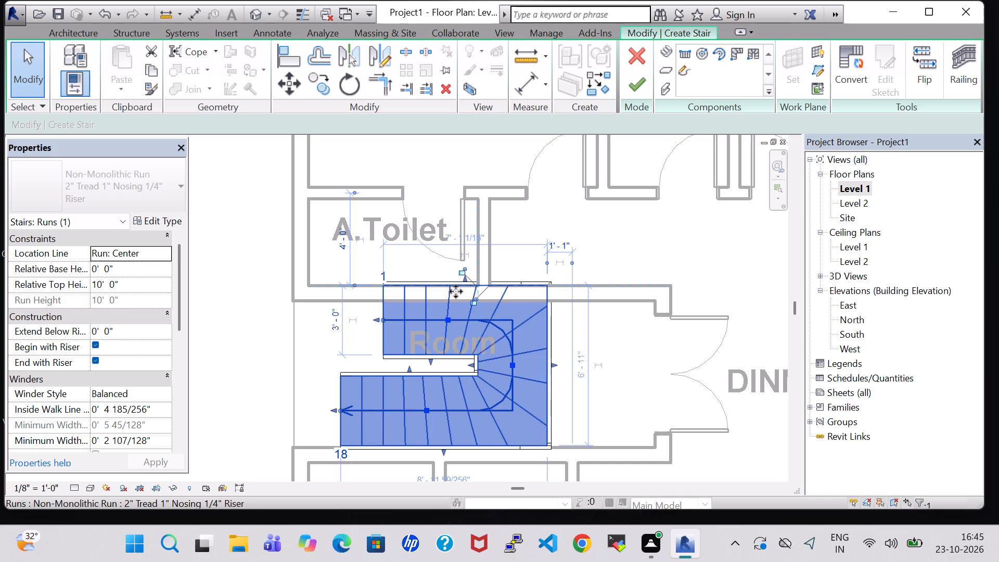
{"action": "left_click_drag", "start_coordinate": [444, 451], "coordinate": [433, 430]}
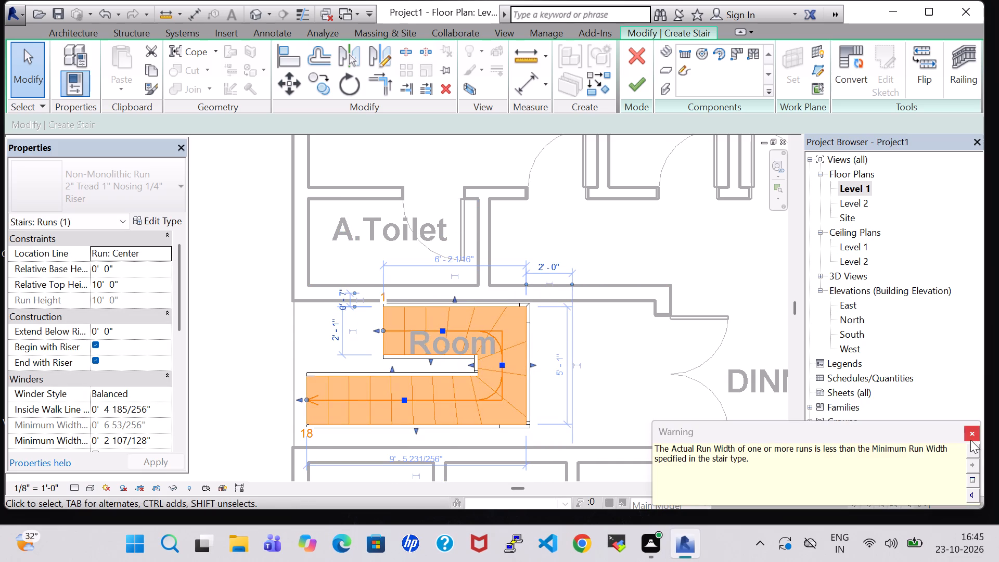
{"action": "left_click", "coordinate": [970, 440]}
Move the winder stair south-east to fit between the recess walls and widen it from its north side to about 5'-5" overall.
{"action": "left_click_drag", "start_coordinate": [462, 377], "coordinate": [492, 388]}
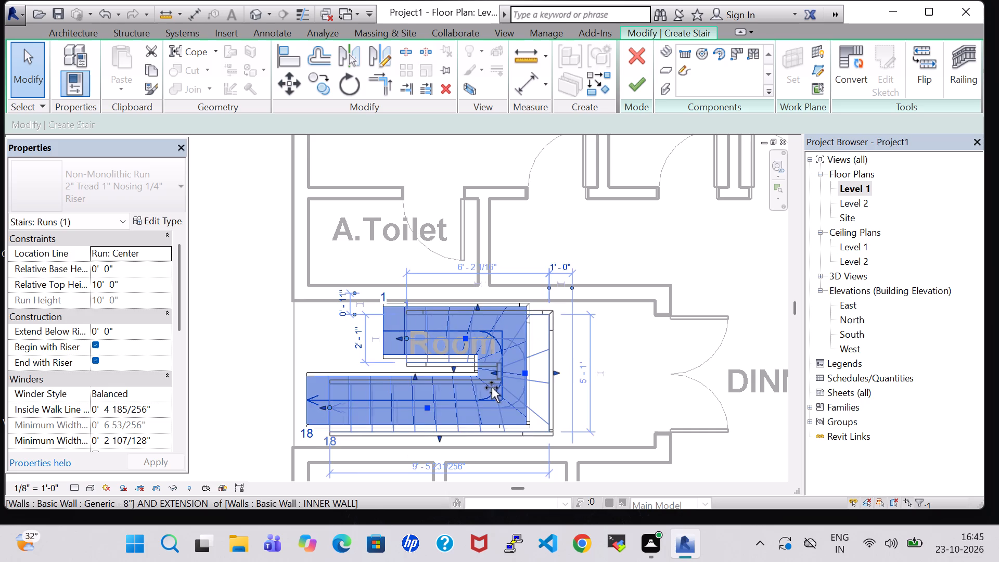
{"action": "left_click_drag", "start_coordinate": [492, 388], "coordinate": [480, 386]}
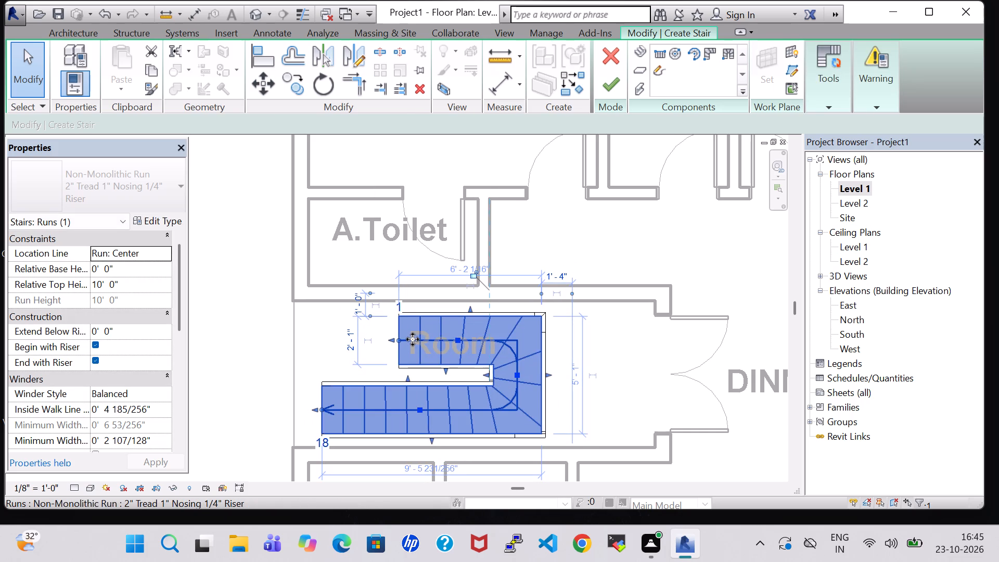
{"action": "left_click", "coordinate": [485, 313]}
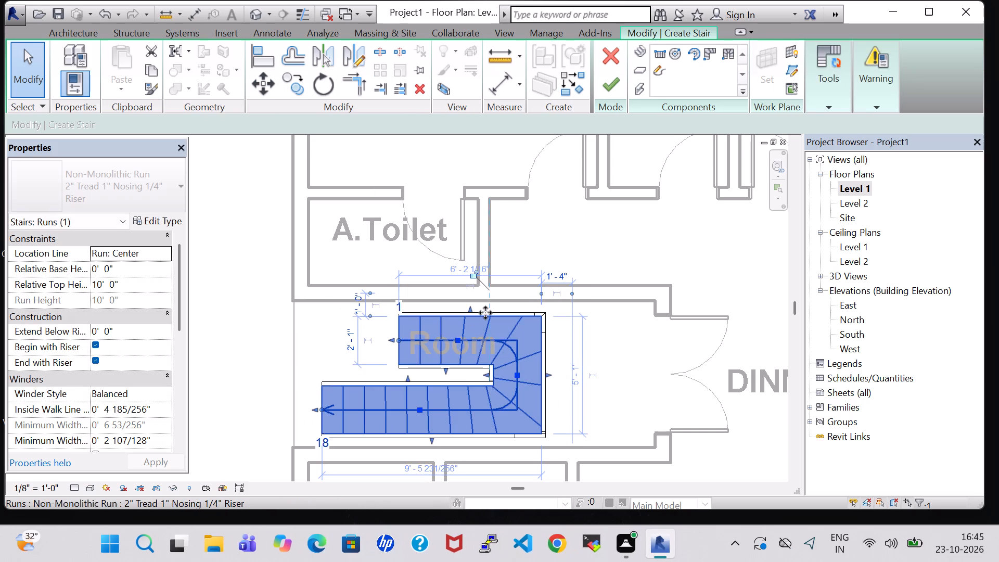
{"action": "left_click_drag", "start_coordinate": [471, 313], "coordinate": [464, 308]}
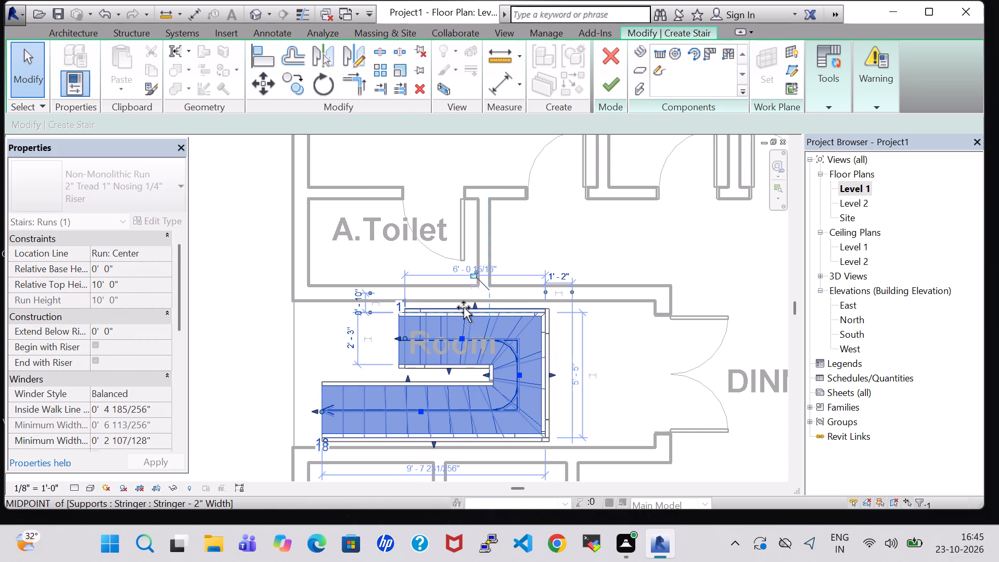
{"action": "left_click_drag", "start_coordinate": [464, 308], "coordinate": [463, 306]}
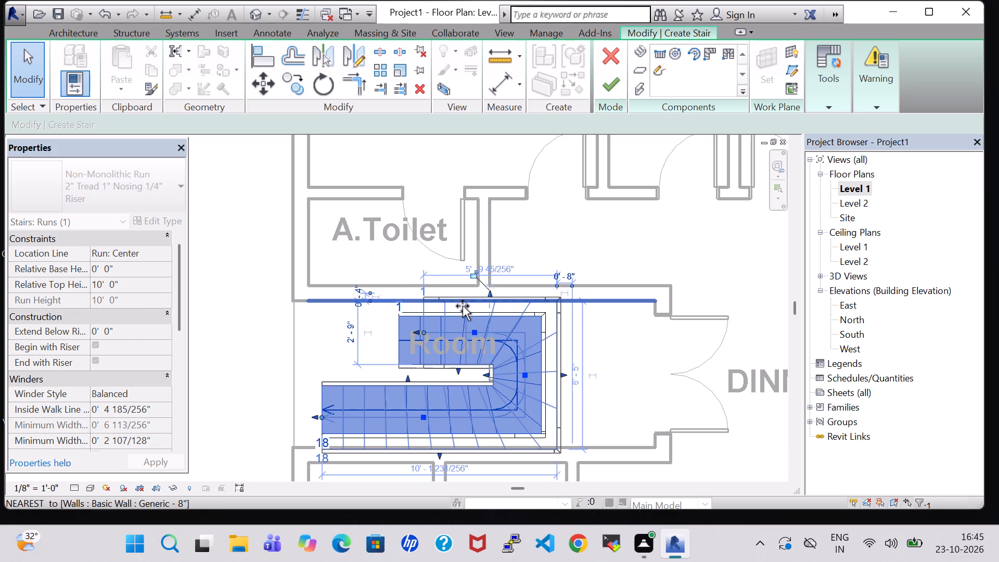
{"action": "left_click_drag", "start_coordinate": [463, 306], "coordinate": [455, 310]}
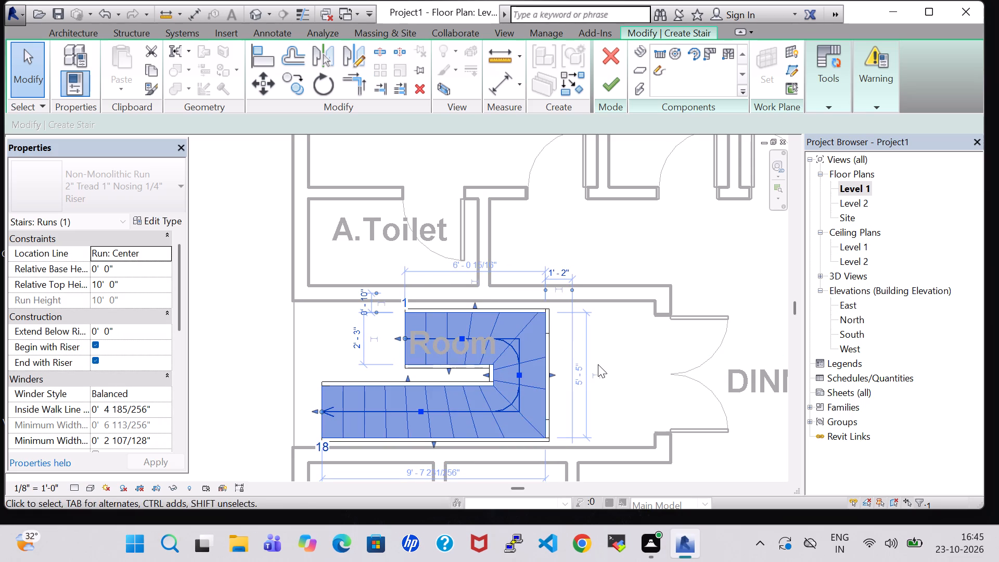
{"action": "left_click", "coordinate": [498, 376]}
{"action": "left_click", "coordinate": [250, 350]}
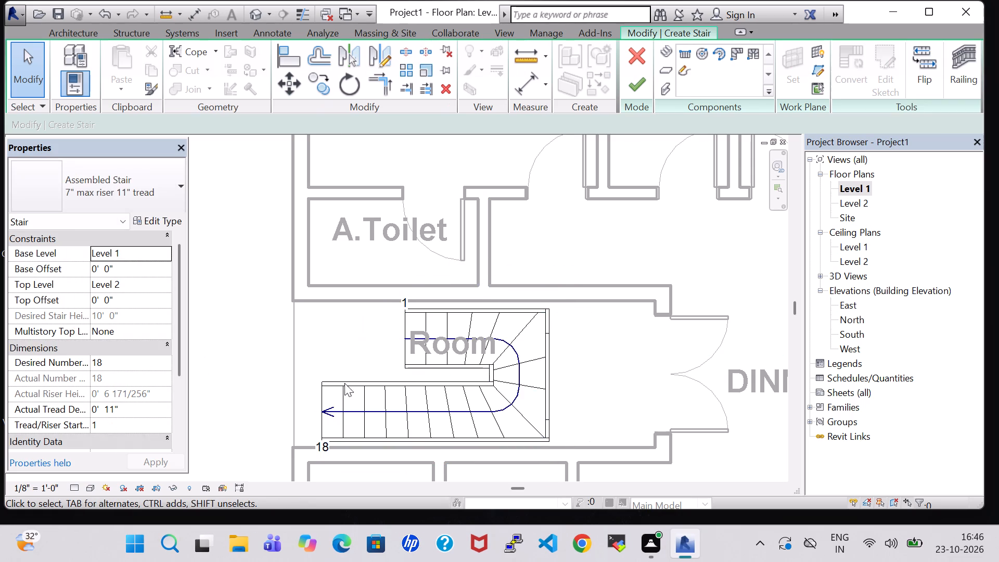
Widen the winder stair from its south side to about 5'-11 1/2" overall and finish the stair.
{"action": "left_click", "coordinate": [505, 412]}
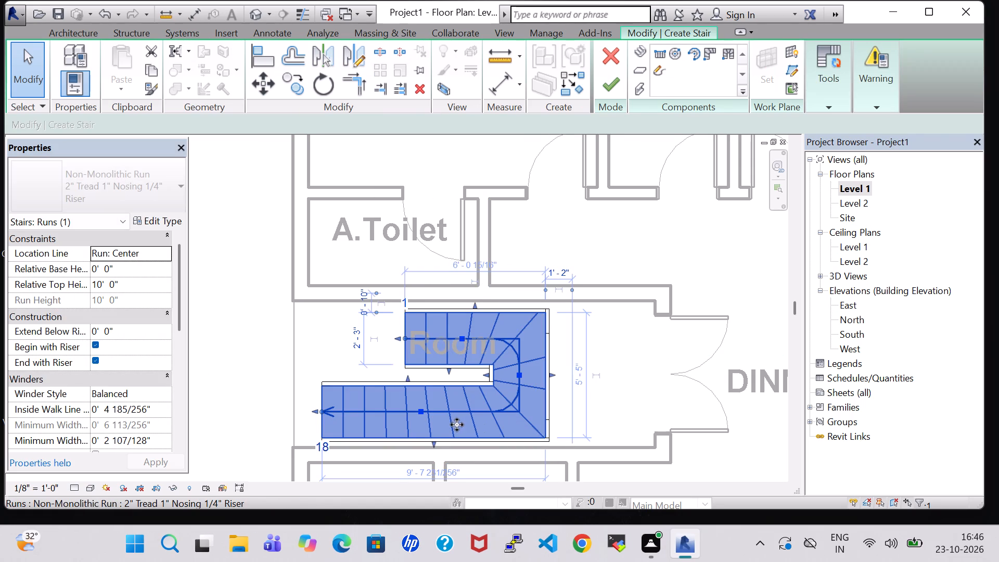
{"action": "scroll", "coordinate": [434, 444], "scroll_direction": "up", "scroll_amount": 7}
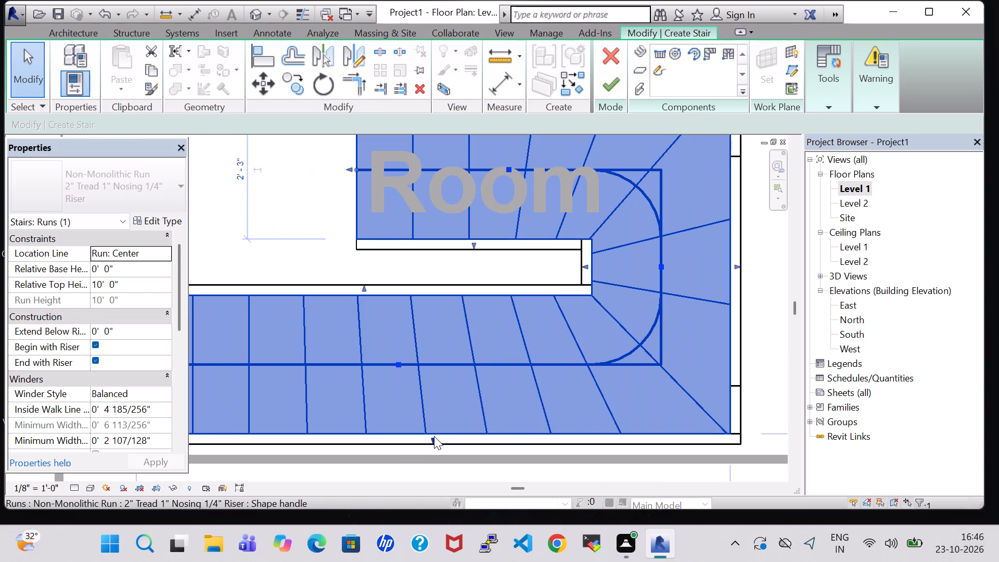
{"action": "left_click_drag", "start_coordinate": [434, 441], "coordinate": [434, 451]}
{"action": "scroll", "coordinate": [442, 444], "scroll_direction": "down", "scroll_amount": 3}
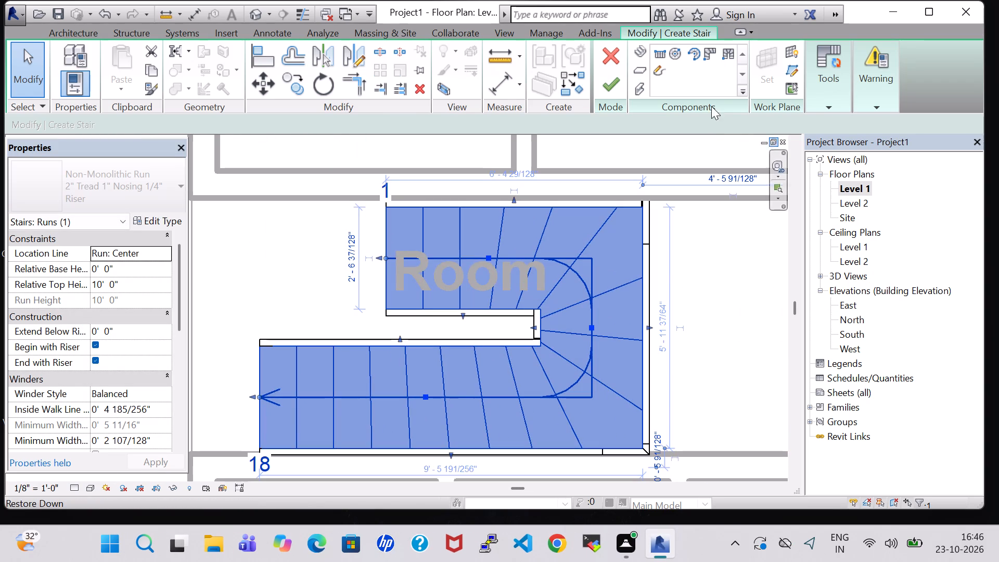
{"action": "left_click", "coordinate": [603, 82]}
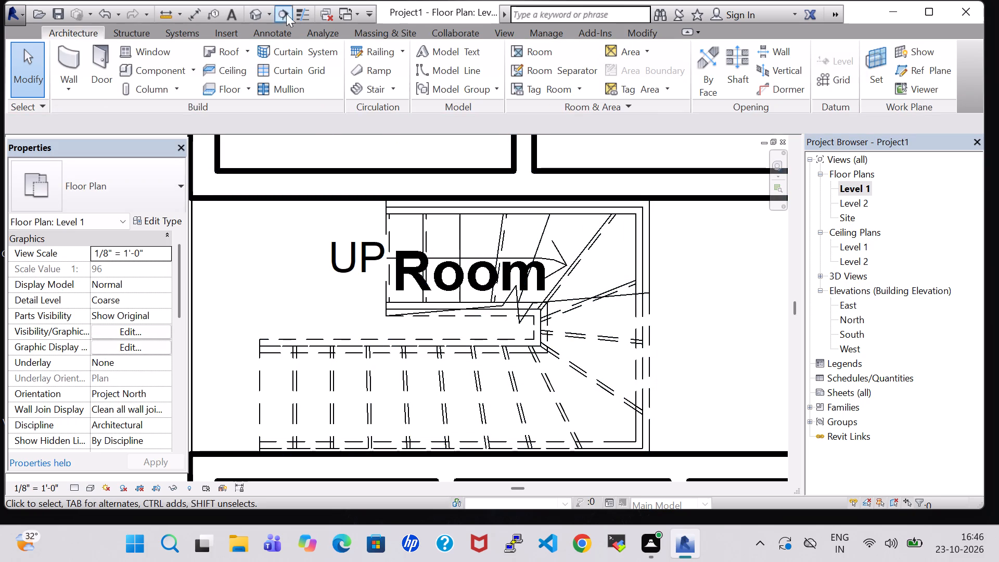
In the Level 1 plan, shorten the winder stair's upper flight at its west end to 17 risers and finish the stair.
{"action": "left_click", "coordinate": [255, 11]}
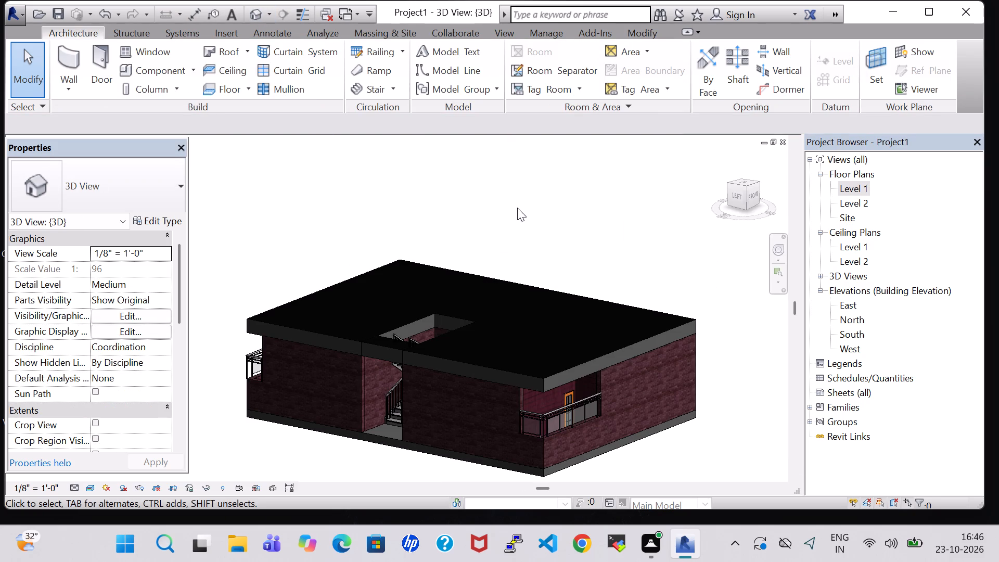
{"action": "middle_click_drag", "start_coordinate": [536, 208], "coordinate": [489, 404], "text": "shift"}
{"action": "middle_click_drag", "start_coordinate": [626, 395], "coordinate": [632, 319]}
{"action": "middle_click", "coordinate": [659, 306]}
{"action": "middle_click_drag", "start_coordinate": [658, 313], "coordinate": [537, 292], "text": "shift"}
{"action": "middle_click_drag", "start_coordinate": [500, 380], "coordinate": [568, 226]}
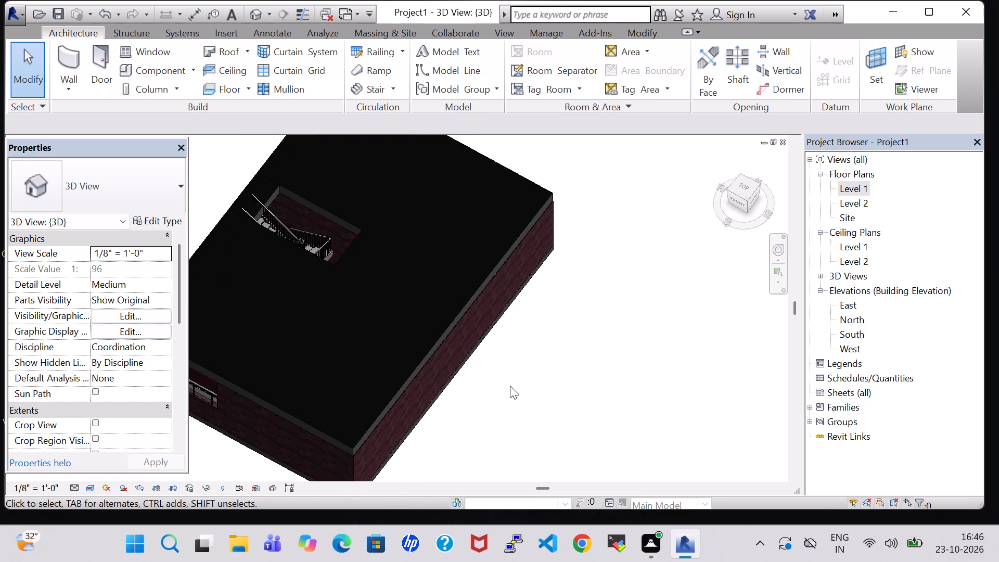
{"action": "double_click", "coordinate": [861, 190]}
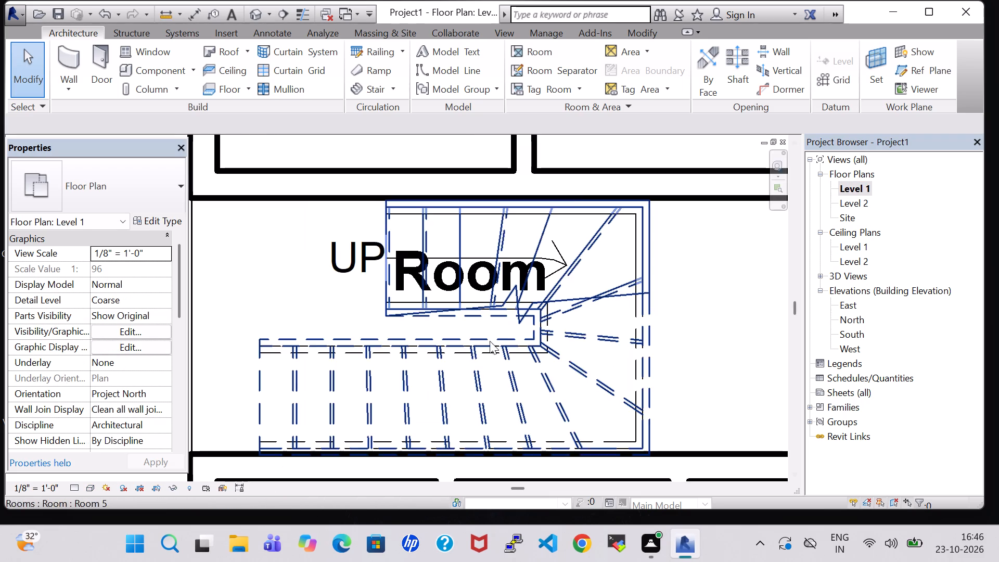
{"action": "left_click", "coordinate": [346, 383]}
{"action": "double_click", "coordinate": [331, 388]}
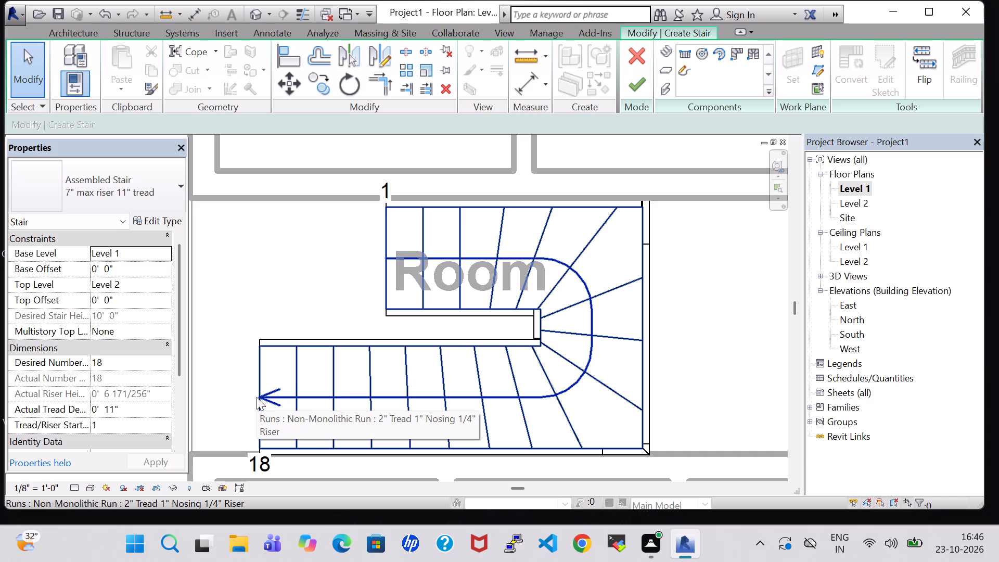
{"action": "left_click", "coordinate": [264, 398]}
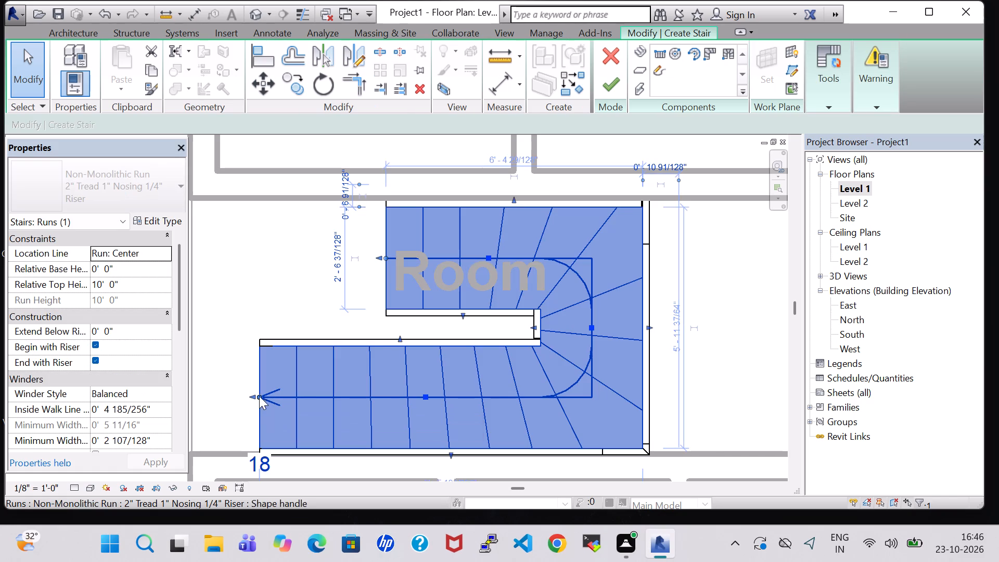
{"action": "left_click_drag", "start_coordinate": [259, 396], "coordinate": [291, 400]}
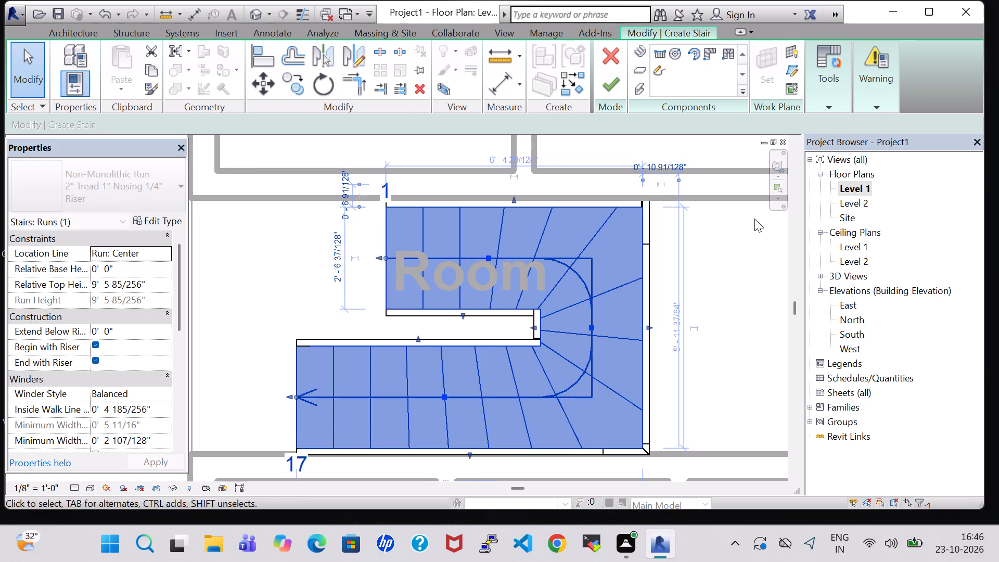
{"action": "left_click", "coordinate": [613, 82]}
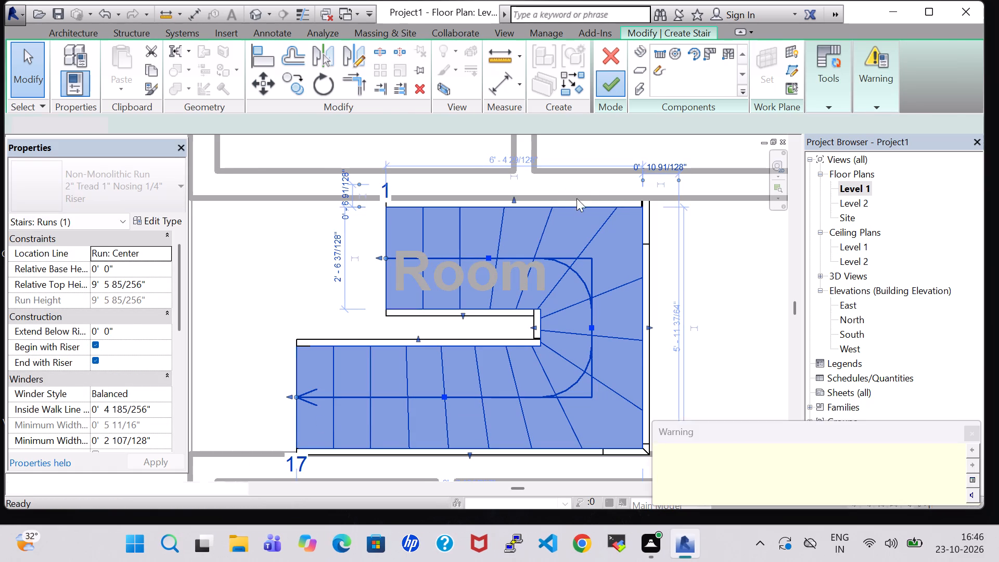
Examine the shortened winder stair in 3D from the entrance side, from above through the roof opening, and from the balcony side.
{"action": "left_click", "coordinate": [256, 9]}
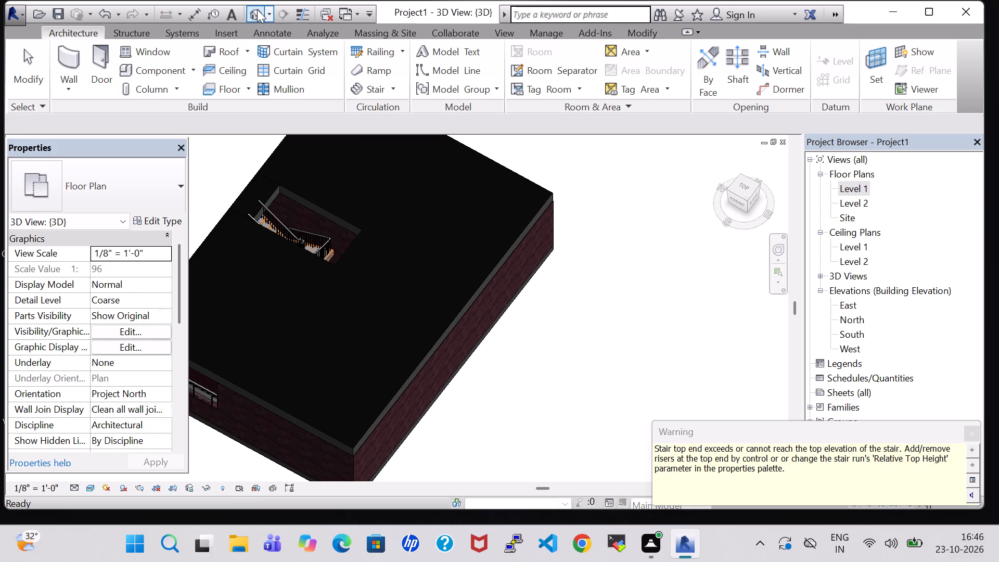
{"action": "left_click", "coordinate": [622, 421]}
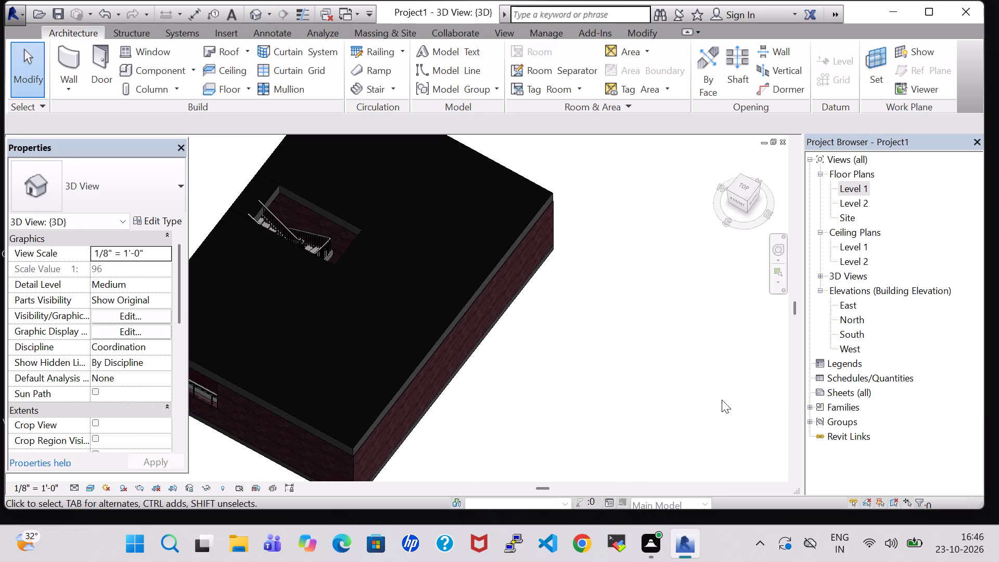
{"action": "middle_click_drag", "start_coordinate": [597, 391], "coordinate": [719, 353], "text": "shift"}
{"action": "scroll", "coordinate": [686, 352], "scroll_direction": "down", "scroll_amount": 1}
{"action": "scroll", "coordinate": [489, 344], "scroll_direction": "up", "scroll_amount": 5}
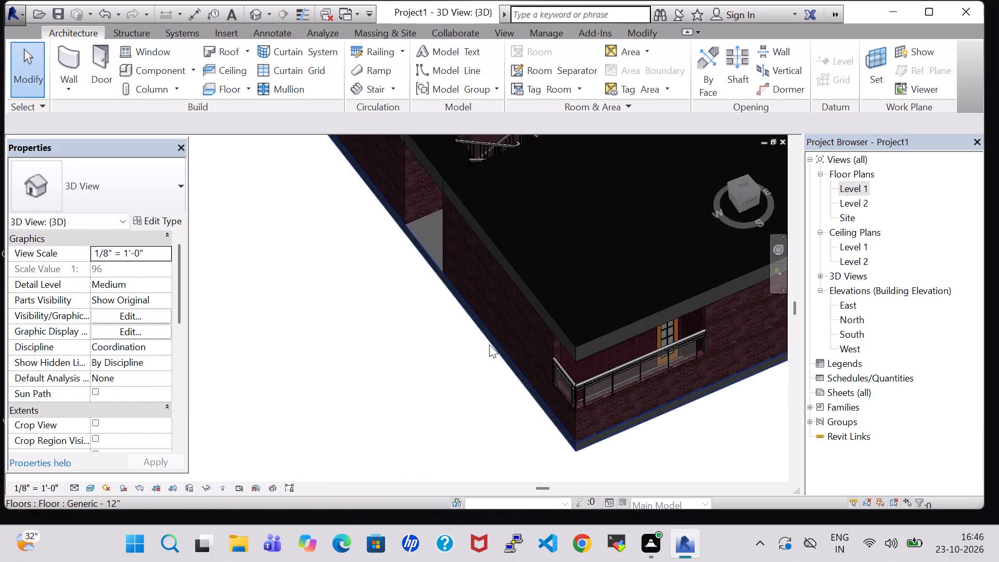
{"action": "middle_click_drag", "start_coordinate": [427, 365], "coordinate": [579, 234], "text": "shift"}
{"action": "middle_click_drag", "start_coordinate": [579, 233], "coordinate": [277, 491]}
{"action": "middle_click_drag", "start_coordinate": [447, 387], "coordinate": [404, 365]}
{"action": "middle_click_drag", "start_coordinate": [407, 359], "coordinate": [429, 369], "text": "shift"}
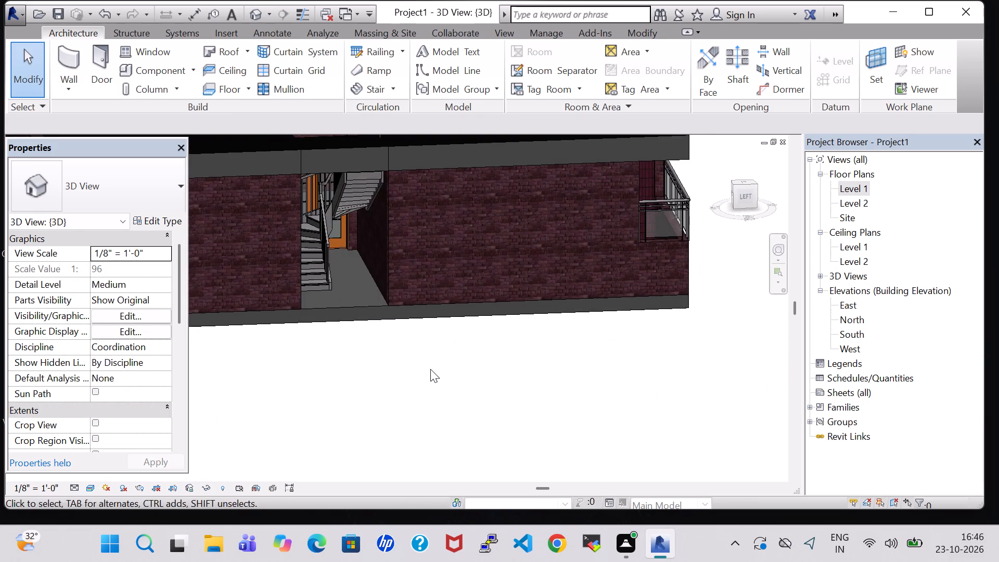
{"action": "middle_click_drag", "start_coordinate": [431, 369], "coordinate": [412, 361]}
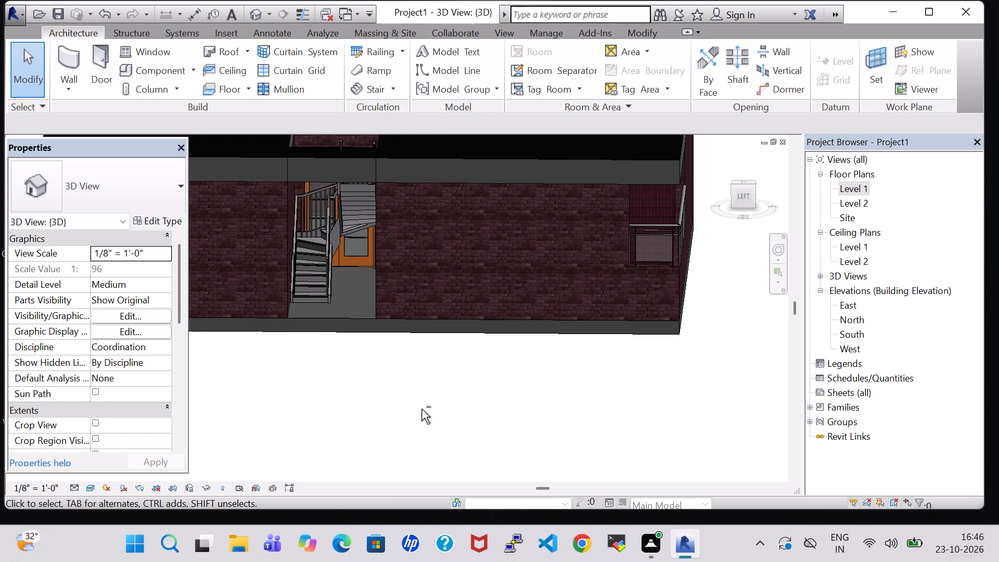
{"action": "middle_click_drag", "start_coordinate": [421, 409], "coordinate": [419, 350], "text": "shift"}
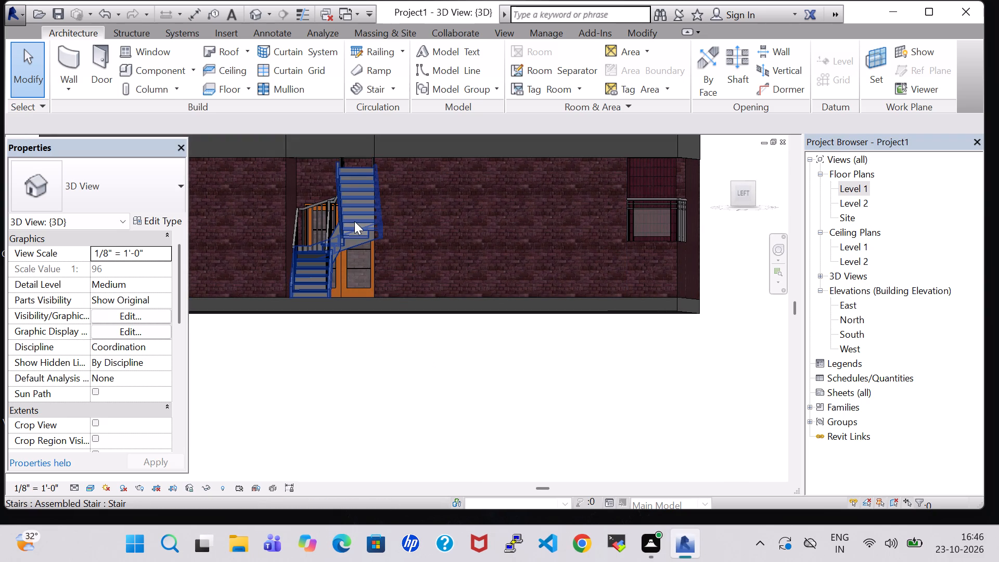
{"action": "left_click", "coordinate": [353, 221]}
{"action": "middle_click_drag", "start_coordinate": [336, 367], "coordinate": [336, 378], "text": "shift"}
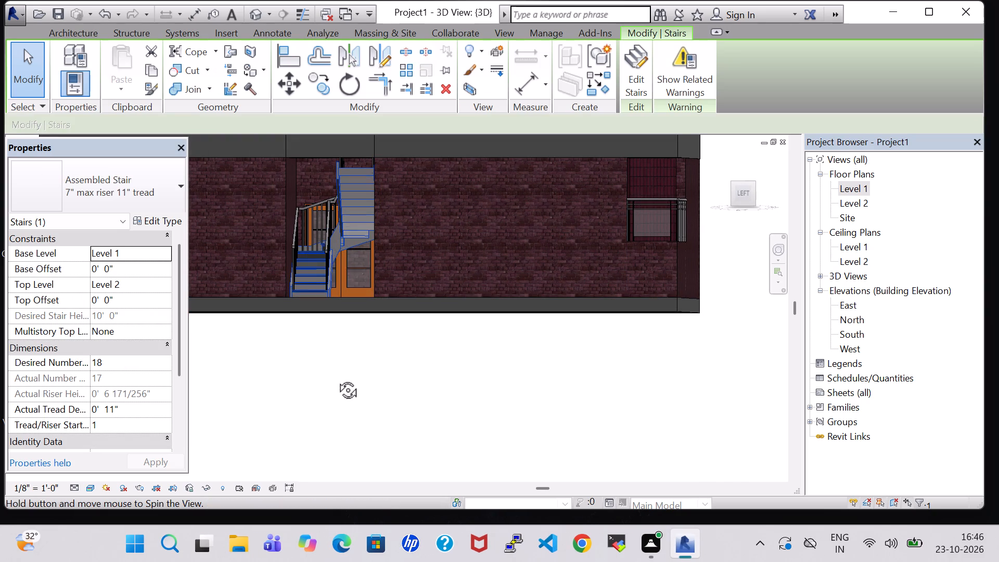
{"action": "middle_click_drag", "start_coordinate": [336, 378], "coordinate": [325, 437], "text": "shift"}
{"action": "middle_click_drag", "start_coordinate": [398, 376], "coordinate": [400, 381], "text": "shift"}
{"action": "middle_click_drag", "start_coordinate": [408, 384], "coordinate": [409, 443], "text": "shift"}
{"action": "middle_click_drag", "start_coordinate": [418, 382], "coordinate": [443, 459], "text": "shift"}
{"action": "middle_click_drag", "start_coordinate": [456, 386], "coordinate": [456, 452], "text": "shift"}
{"action": "middle_click_drag", "start_coordinate": [501, 362], "coordinate": [509, 403], "text": "shift"}
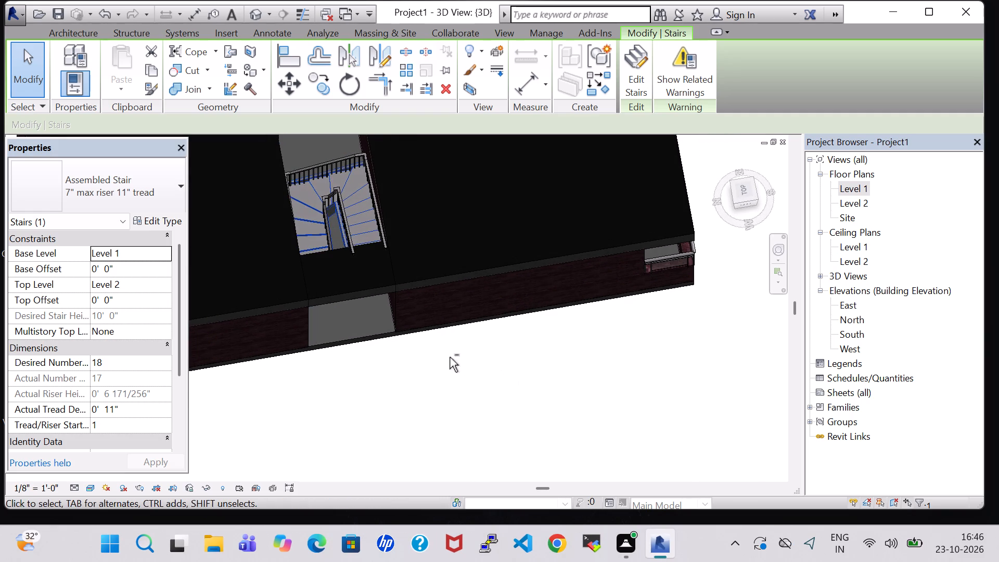
{"action": "middle_click_drag", "start_coordinate": [450, 357], "coordinate": [626, 284], "text": "shift"}
{"action": "middle_click_drag", "start_coordinate": [555, 253], "coordinate": [542, 176]}
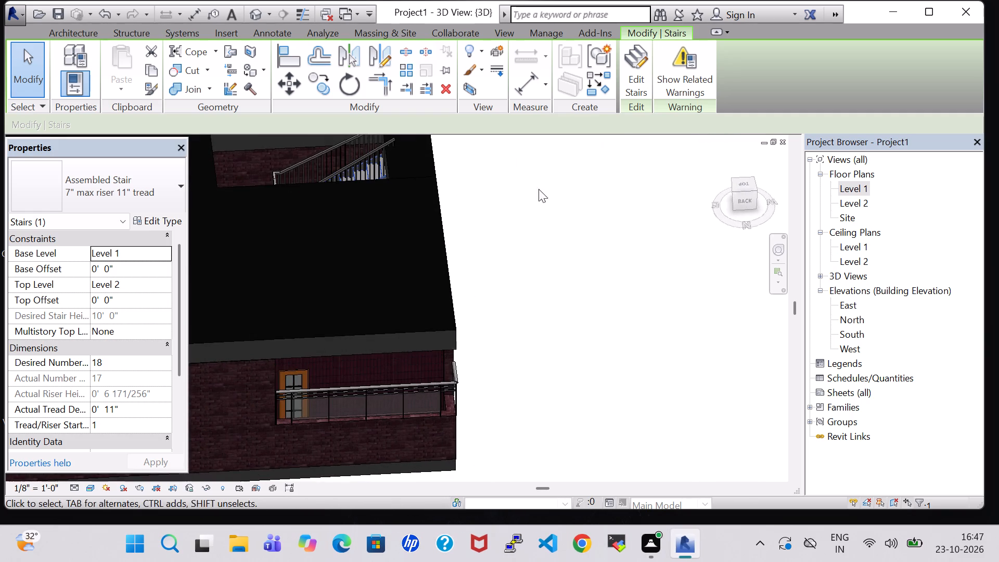
{"action": "middle_click_drag", "start_coordinate": [539, 189], "coordinate": [485, 148]}
{"action": "middle_click_drag", "start_coordinate": [509, 273], "coordinate": [509, 173]}
{"action": "middle_click_drag", "start_coordinate": [542, 275], "coordinate": [459, 244], "text": "shift"}
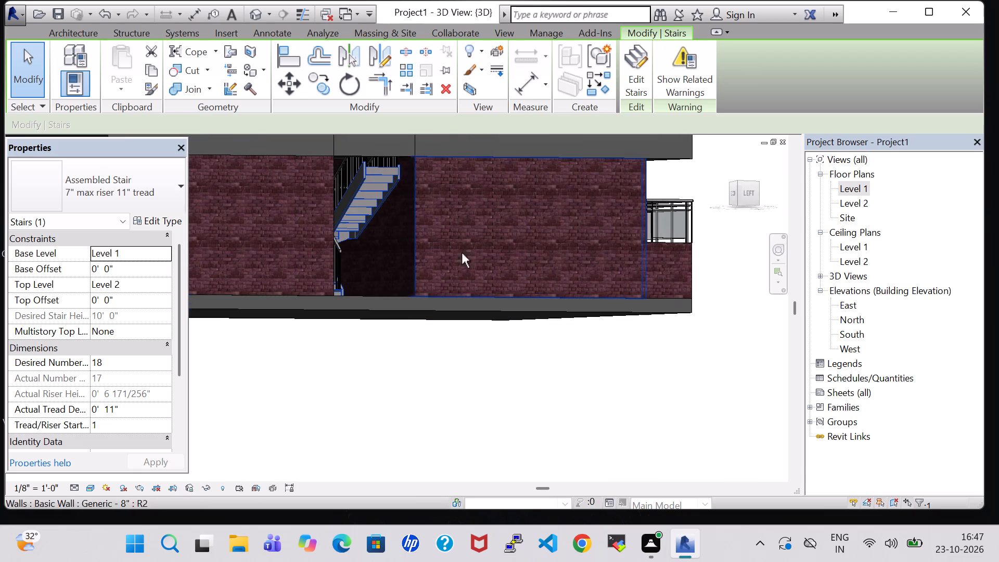
{"action": "left_click", "coordinate": [378, 361]}
{"action": "middle_click_drag", "start_coordinate": [406, 366], "coordinate": [337, 377], "text": "shift"}
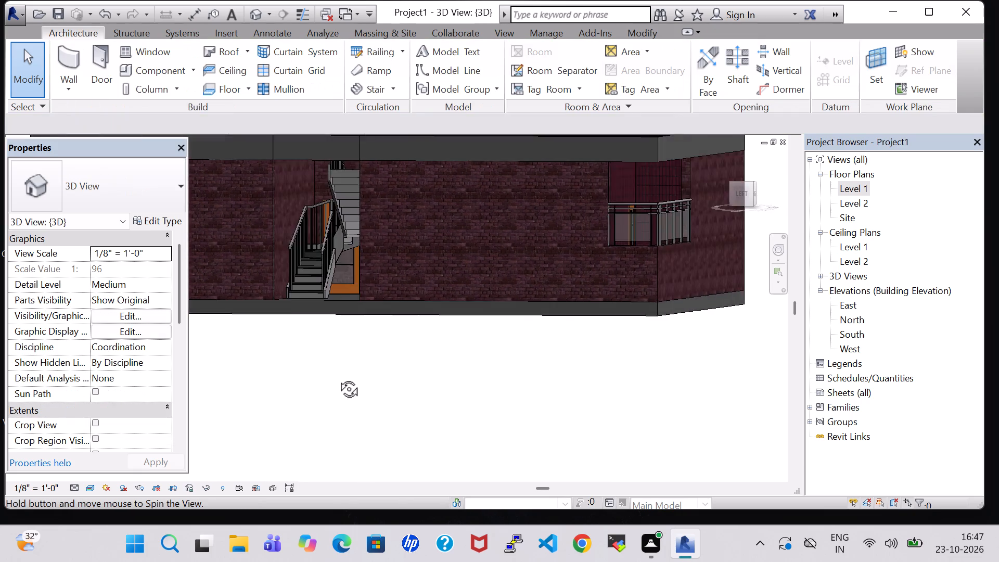
{"action": "middle_click_drag", "start_coordinate": [337, 377], "coordinate": [356, 379], "text": "shift"}
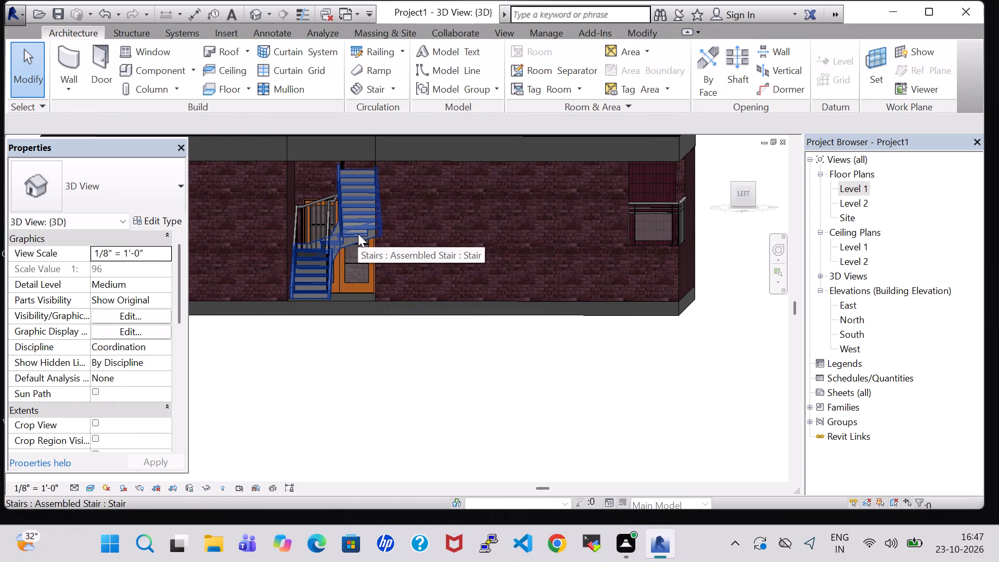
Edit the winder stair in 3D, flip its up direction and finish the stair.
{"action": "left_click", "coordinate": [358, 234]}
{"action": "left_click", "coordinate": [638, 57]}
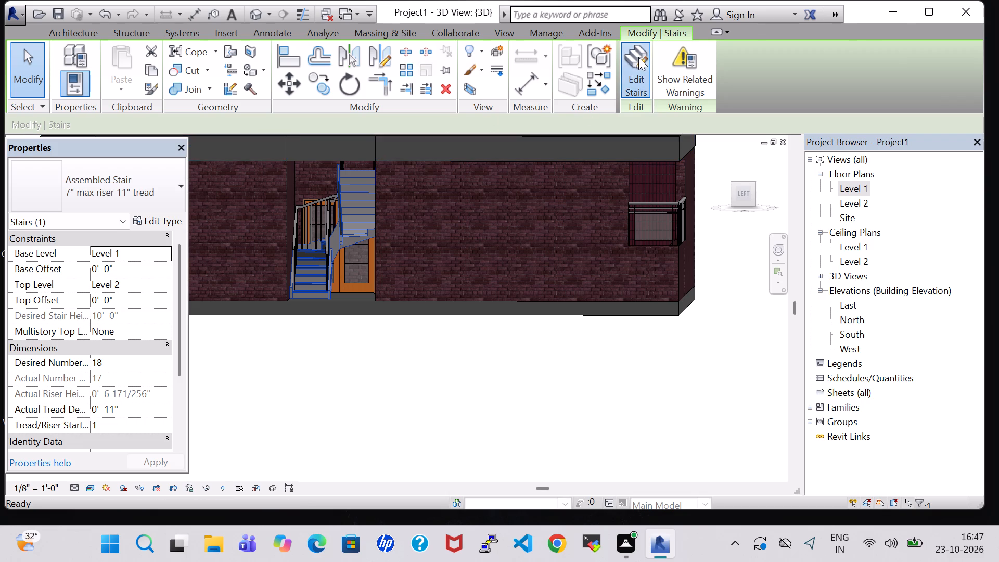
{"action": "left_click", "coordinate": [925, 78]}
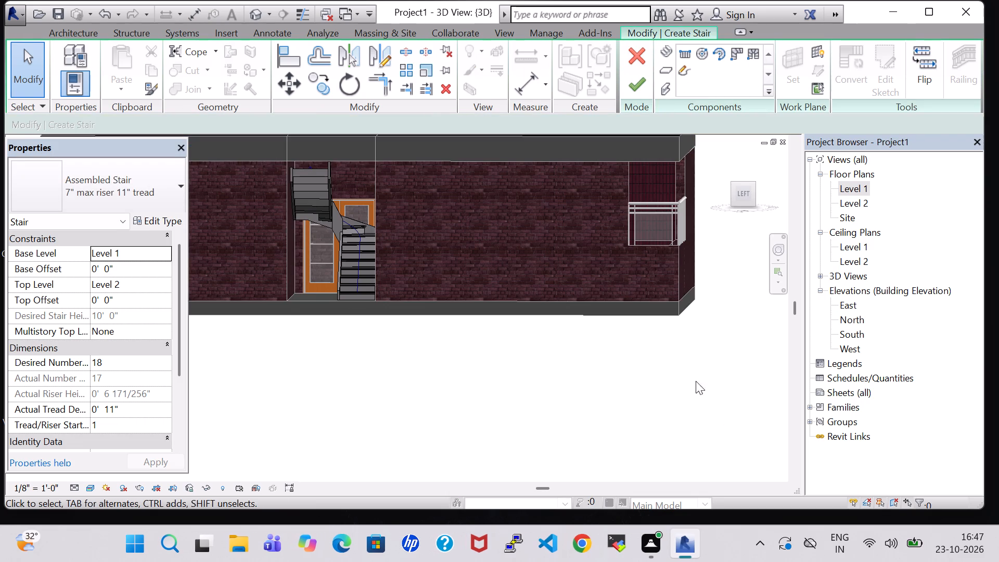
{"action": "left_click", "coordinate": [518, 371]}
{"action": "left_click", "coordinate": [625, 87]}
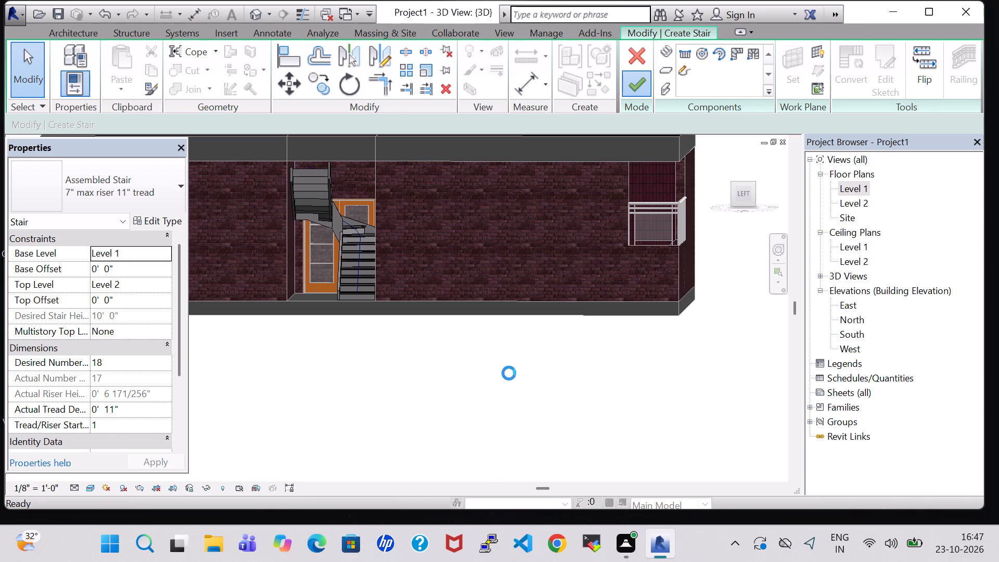
Examine the flipped winder stair in the entrance recess in 3D and in the Level 1 plan.
{"action": "middle_click_drag", "start_coordinate": [509, 372], "coordinate": [469, 379], "text": "shift"}
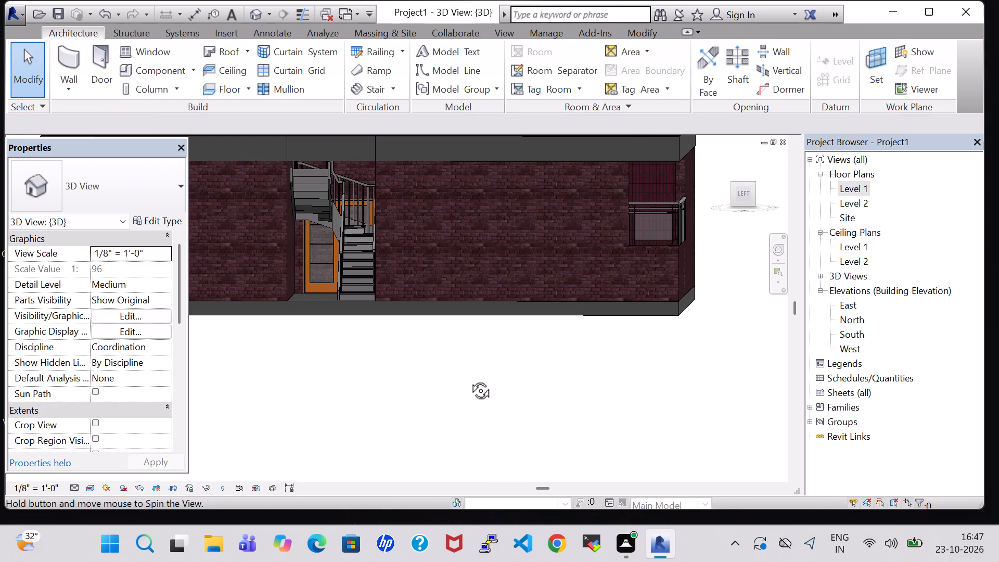
{"action": "middle_click_drag", "start_coordinate": [469, 379], "coordinate": [462, 391], "text": "shift"}
{"action": "middle_click_drag", "start_coordinate": [452, 378], "coordinate": [473, 388]}
{"action": "middle_click_drag", "start_coordinate": [469, 379], "coordinate": [482, 458], "text": "shift"}
{"action": "middle_click_drag", "start_coordinate": [506, 414], "coordinate": [555, 453], "text": "shift"}
{"action": "middle_click_drag", "start_coordinate": [563, 381], "coordinate": [561, 419], "text": "shift"}
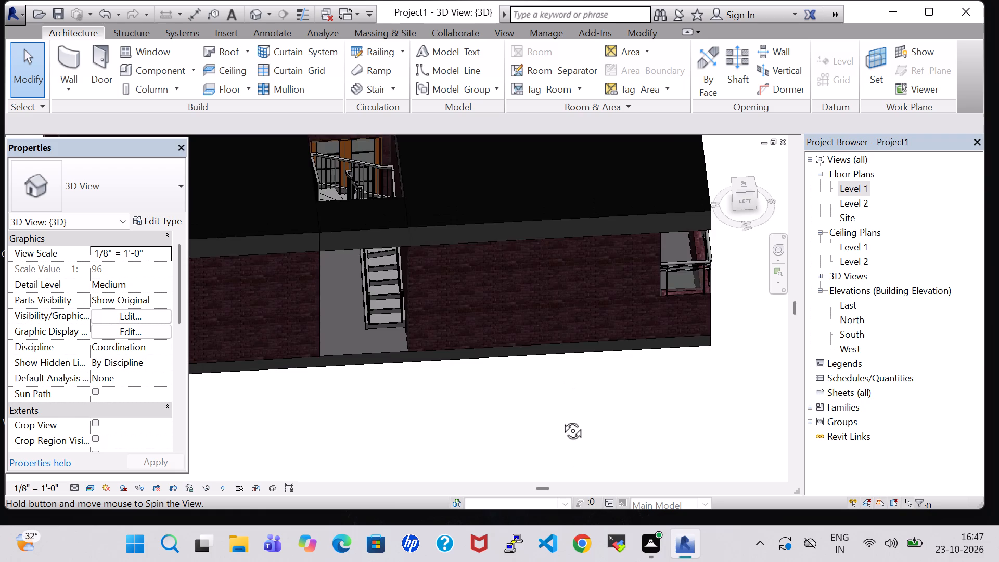
{"action": "middle_click_drag", "start_coordinate": [561, 419], "coordinate": [561, 463], "text": "shift"}
{"action": "middle_click_drag", "start_coordinate": [561, 421], "coordinate": [559, 260], "text": "shift"}
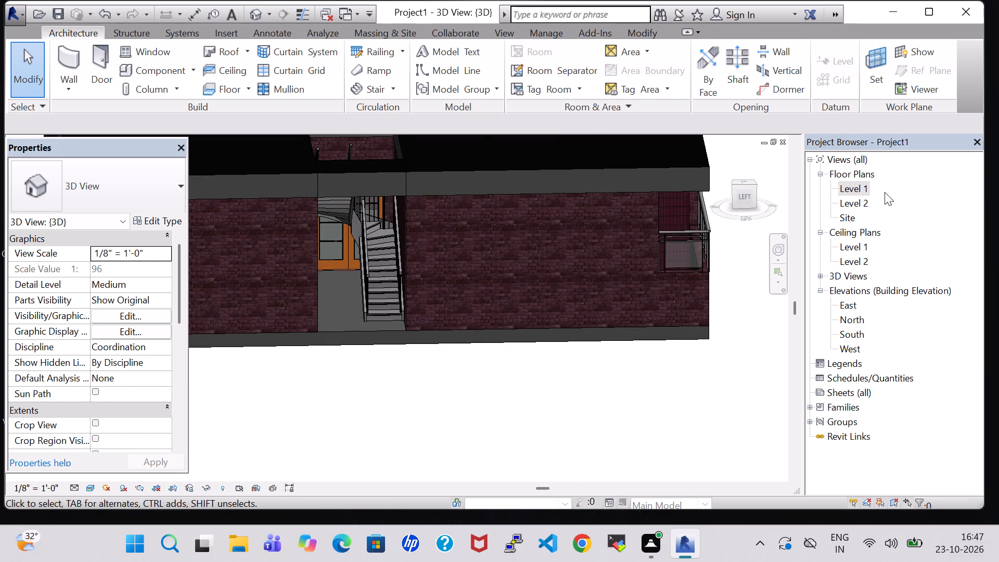
{"action": "double_click", "coordinate": [857, 187]}
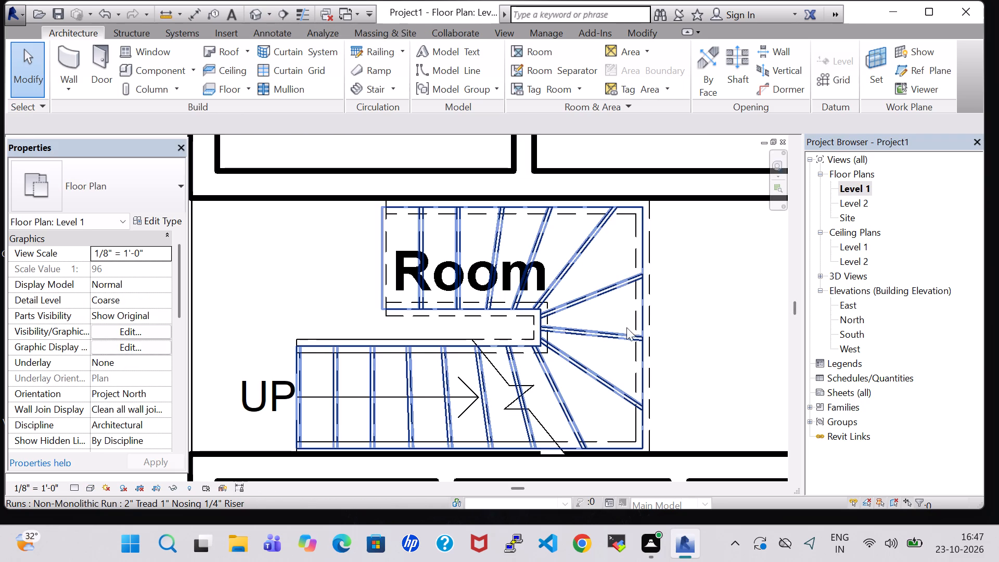
{"action": "scroll", "coordinate": [676, 346], "scroll_direction": "down", "scroll_amount": 3}
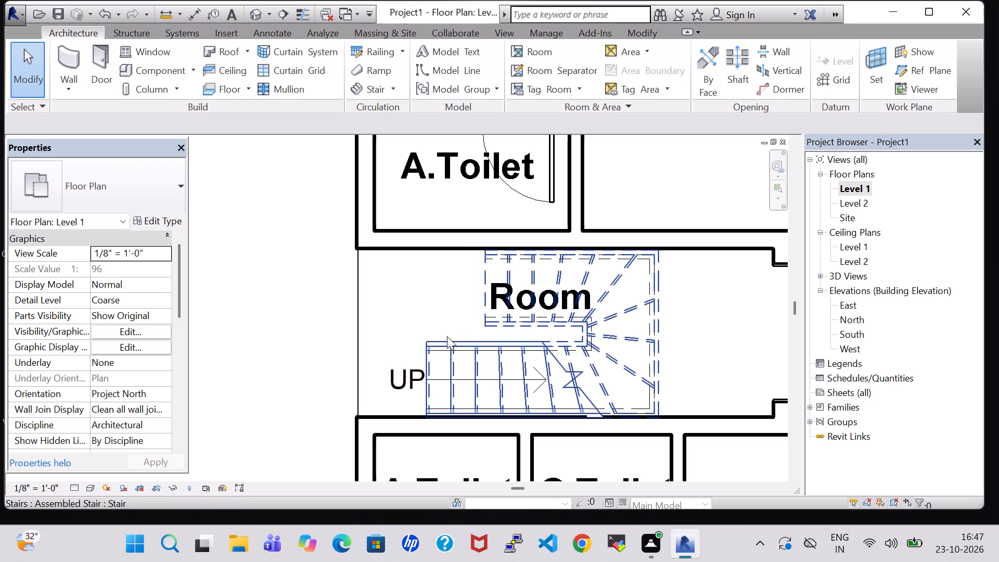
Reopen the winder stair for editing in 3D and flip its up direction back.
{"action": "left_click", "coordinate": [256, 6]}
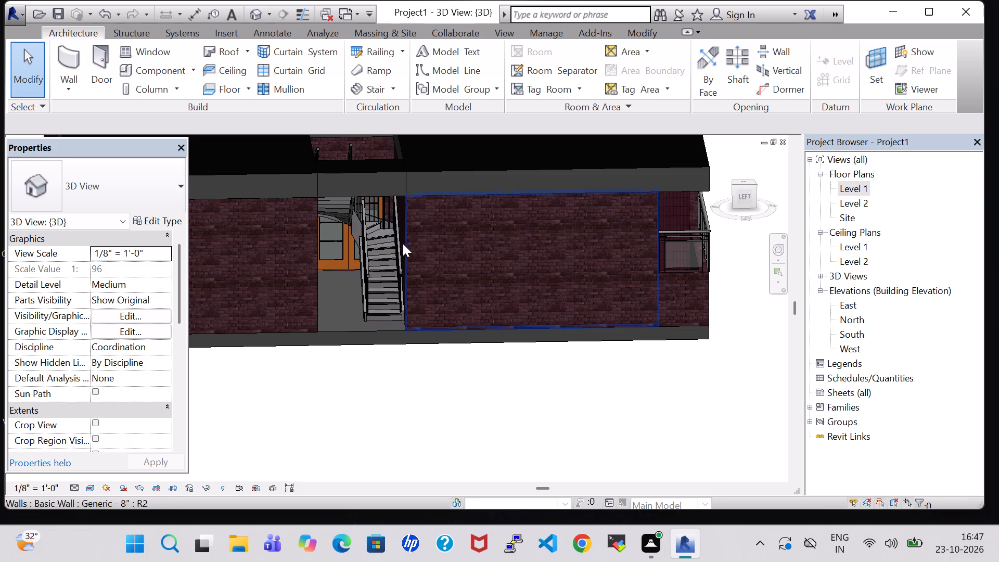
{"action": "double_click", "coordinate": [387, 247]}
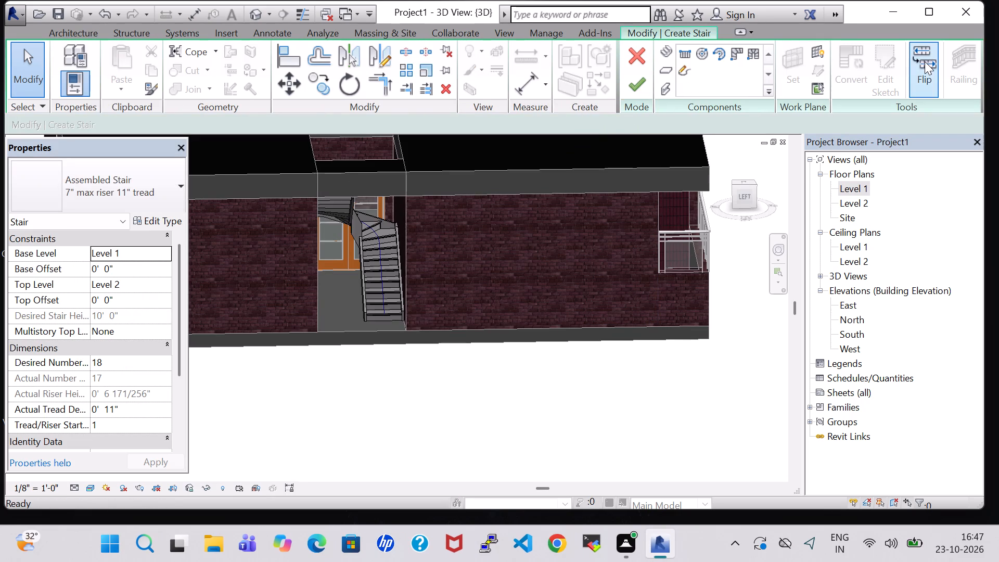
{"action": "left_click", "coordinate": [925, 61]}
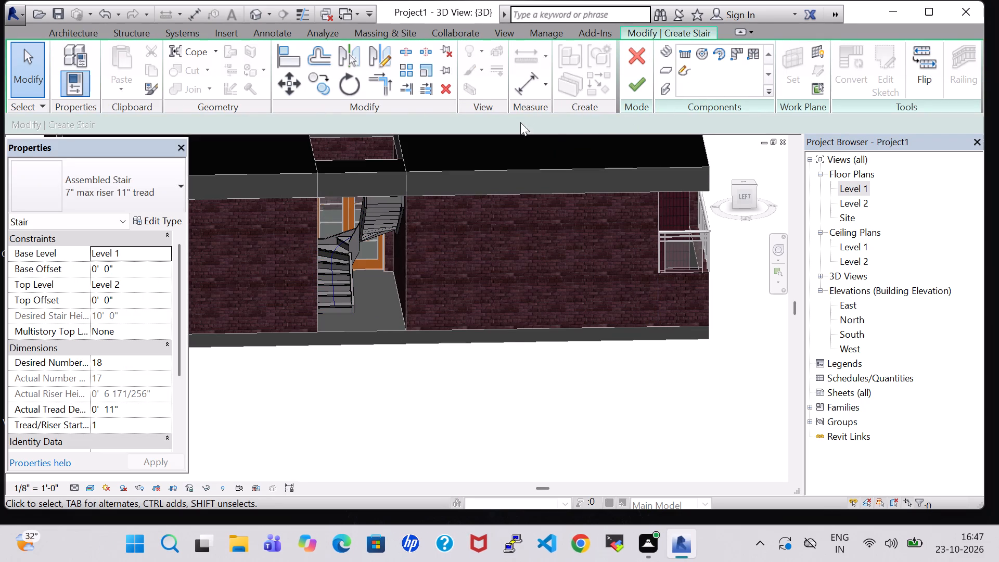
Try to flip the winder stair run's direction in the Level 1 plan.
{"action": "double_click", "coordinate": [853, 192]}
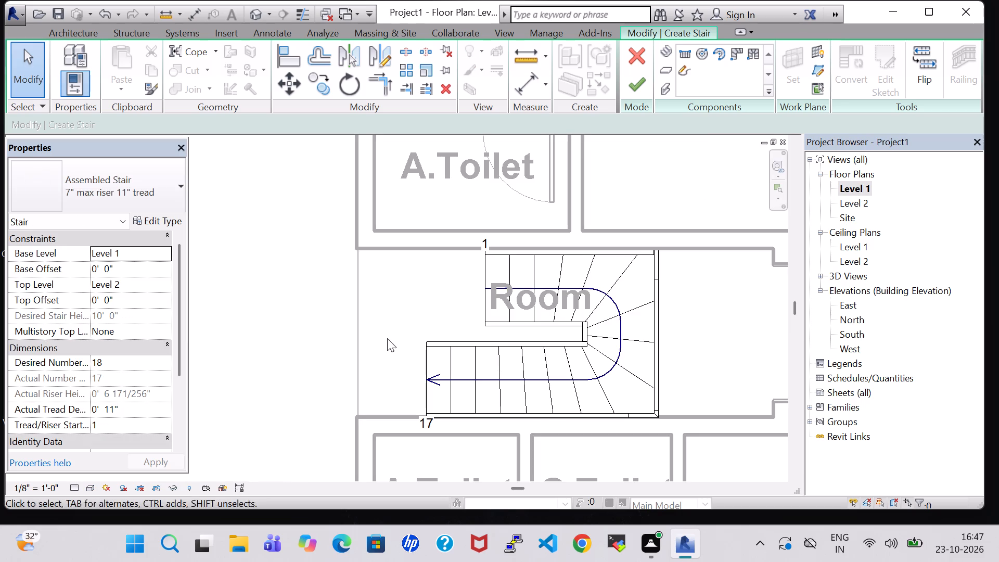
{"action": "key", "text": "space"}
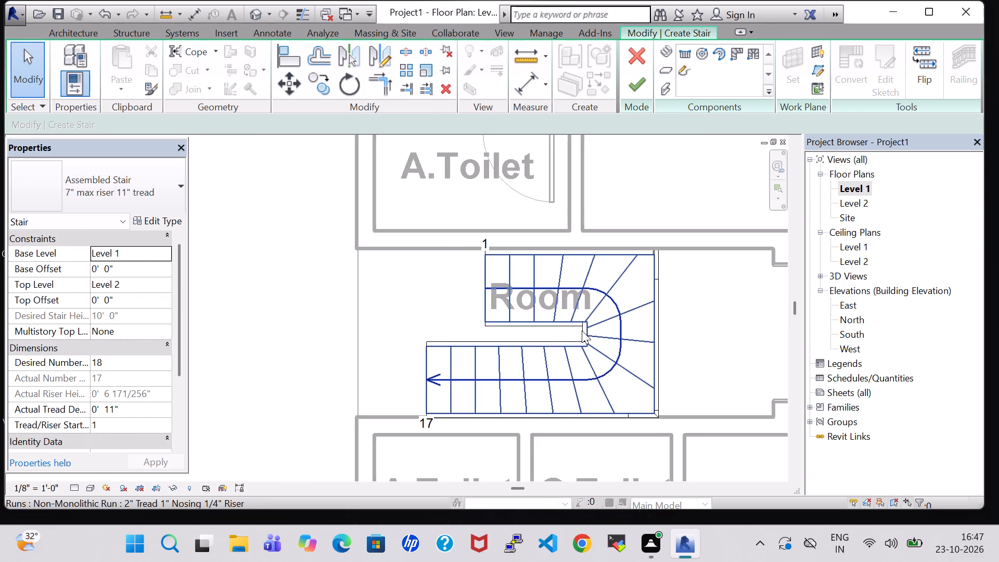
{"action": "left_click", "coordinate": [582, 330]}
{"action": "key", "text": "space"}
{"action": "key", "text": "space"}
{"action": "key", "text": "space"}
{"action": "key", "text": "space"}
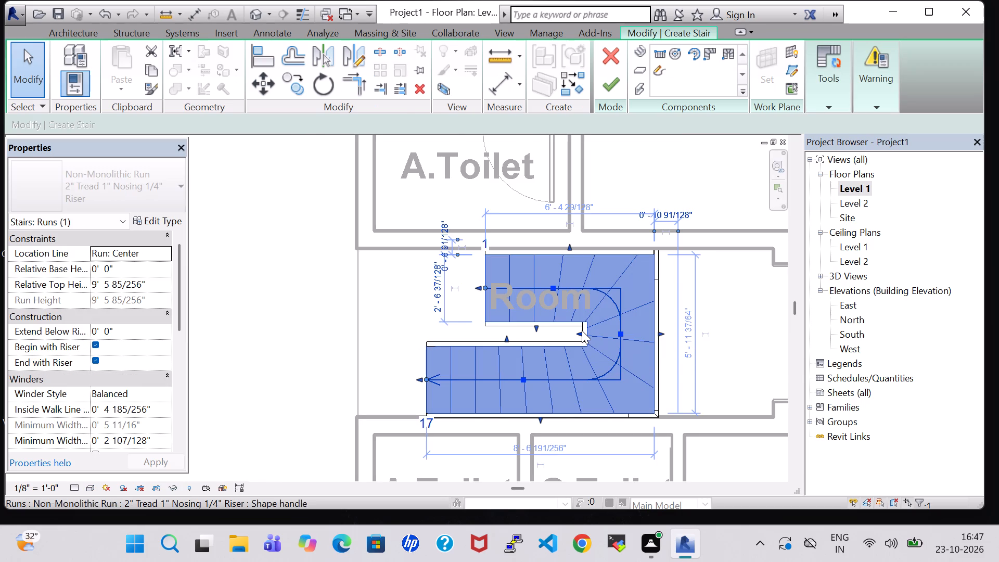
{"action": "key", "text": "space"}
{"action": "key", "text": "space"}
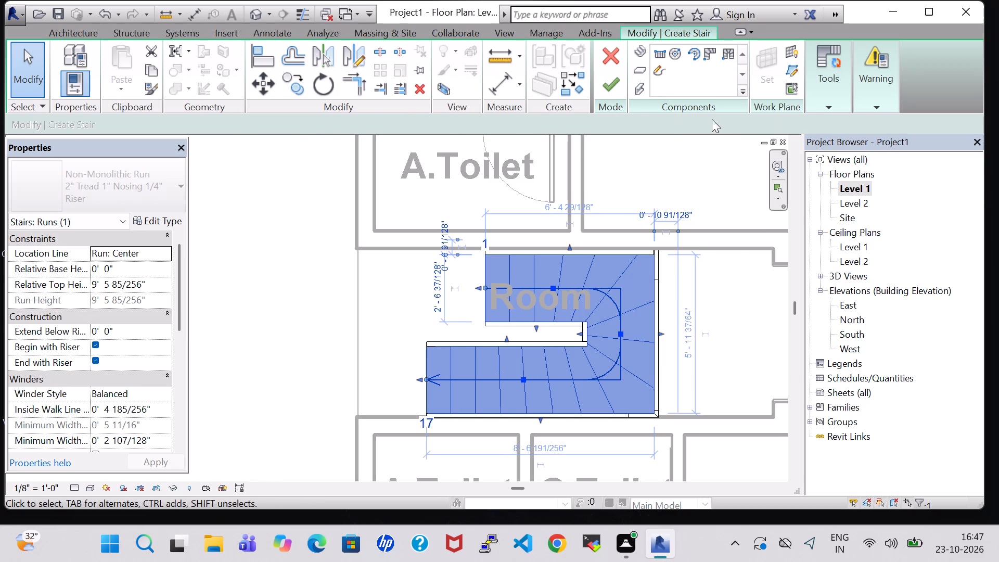
Flip the winder stair's up direction in 3D and finish the stair edit.
{"action": "left_click", "coordinate": [258, 9]}
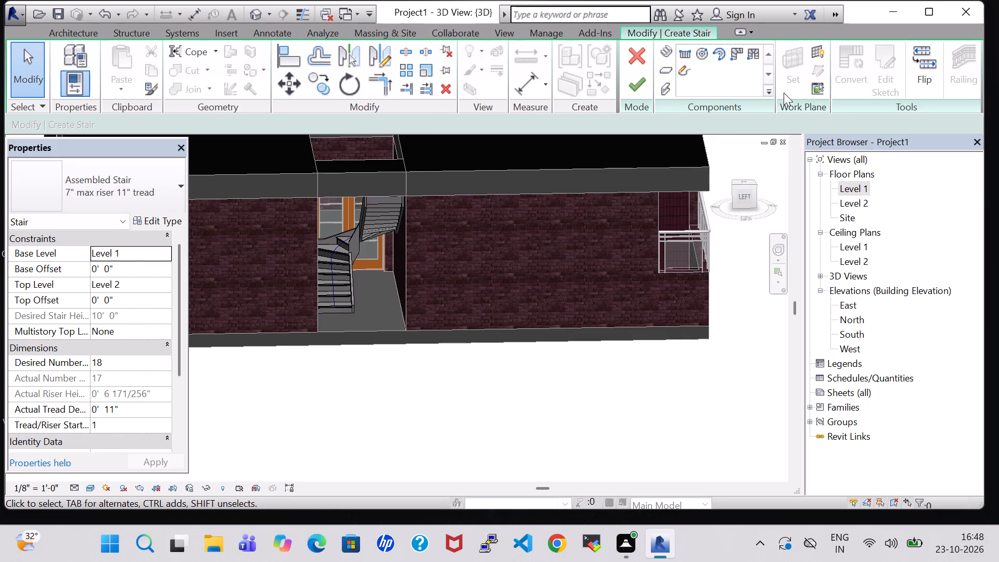
{"action": "left_click", "coordinate": [915, 70]}
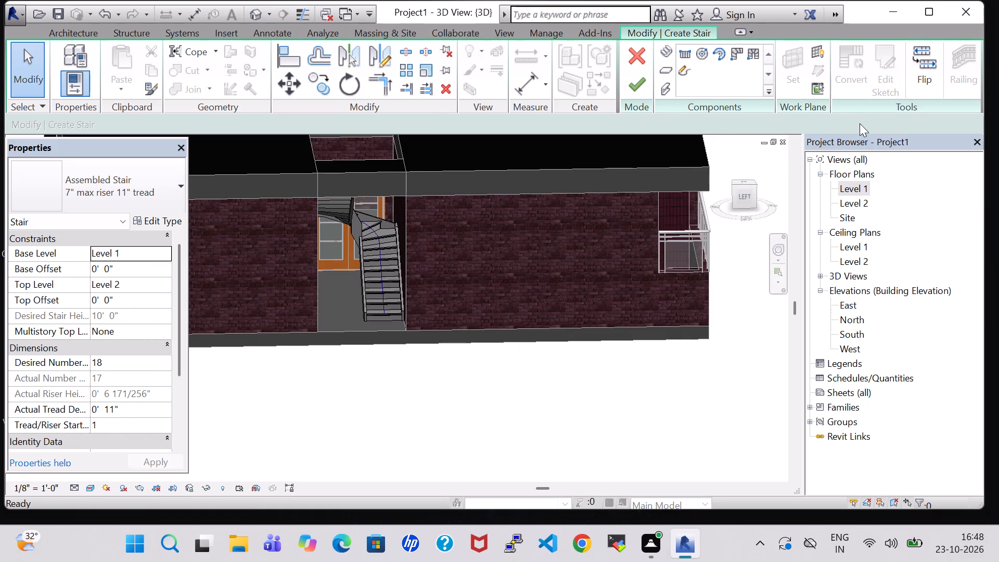
{"action": "left_click", "coordinate": [638, 84]}
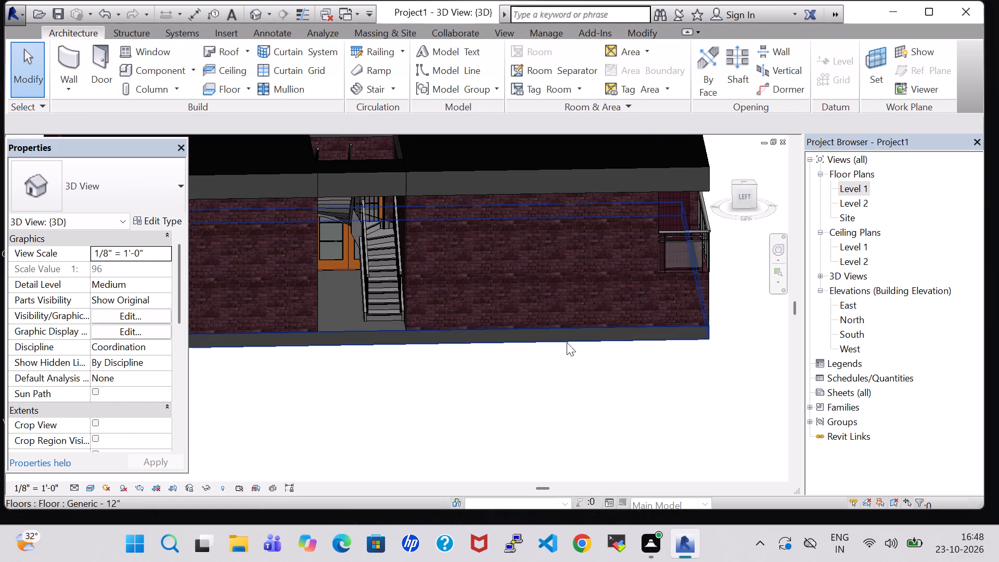
Examine the finished stair in 3D from the front of the entrance recess and from higher above the roof.
{"action": "left_click", "coordinate": [505, 411]}
{"action": "middle_click_drag", "start_coordinate": [505, 411], "coordinate": [495, 378], "text": "shift"}
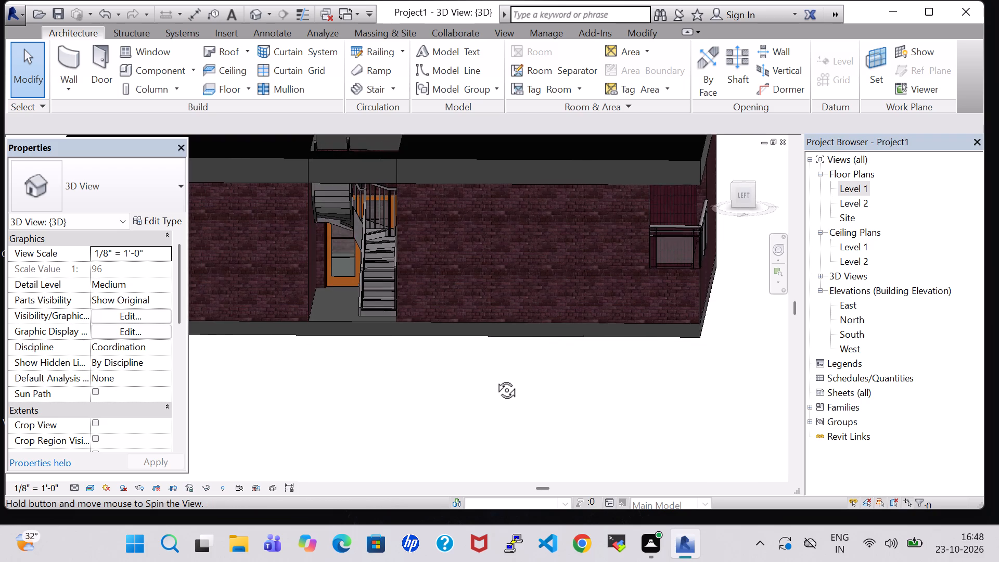
{"action": "middle_click_drag", "start_coordinate": [495, 378], "coordinate": [498, 376], "text": "shift"}
{"action": "middle_click_drag", "start_coordinate": [501, 392], "coordinate": [502, 401], "text": "shift"}
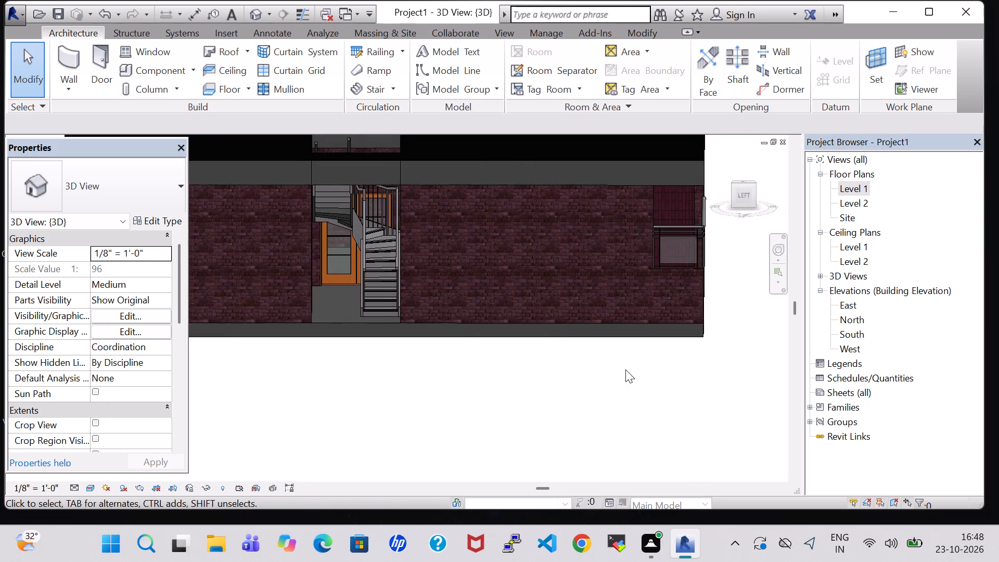
{"action": "middle_click_drag", "start_coordinate": [661, 375], "coordinate": [662, 461], "text": "shift"}
{"action": "middle_click_drag", "start_coordinate": [634, 394], "coordinate": [634, 430], "text": "shift"}
{"action": "scroll", "coordinate": [658, 407], "scroll_direction": "down", "scroll_amount": 1}
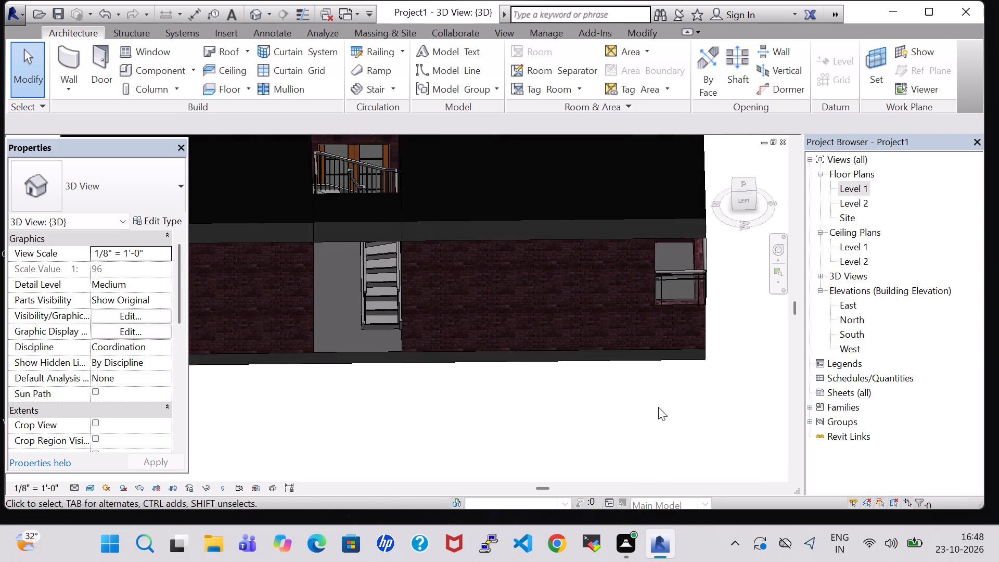
{"action": "scroll", "coordinate": [658, 407], "scroll_direction": "down", "scroll_amount": 3}
Hide the Roofs category in the 3D view through the Visibility/Graphic Overrides.
{"action": "type", "text": "vv"}
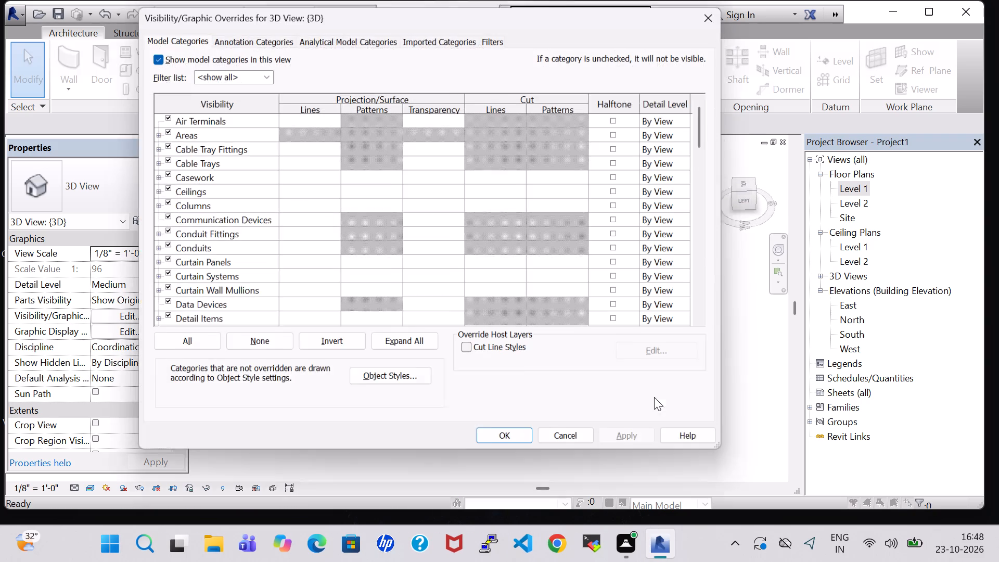
{"action": "scroll", "coordinate": [272, 274], "scroll_direction": "down", "scroll_amount": 12}
{"action": "scroll", "coordinate": [208, 307], "scroll_direction": "down", "scroll_amount": 4}
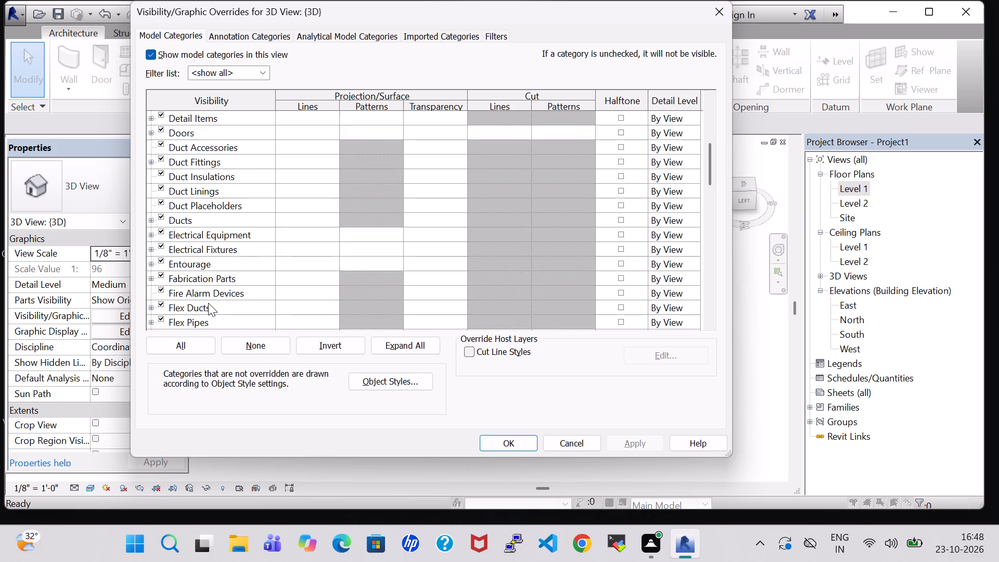
{"action": "scroll", "coordinate": [208, 303], "scroll_direction": "down", "scroll_amount": 19}
{"action": "left_click", "coordinate": [208, 305]}
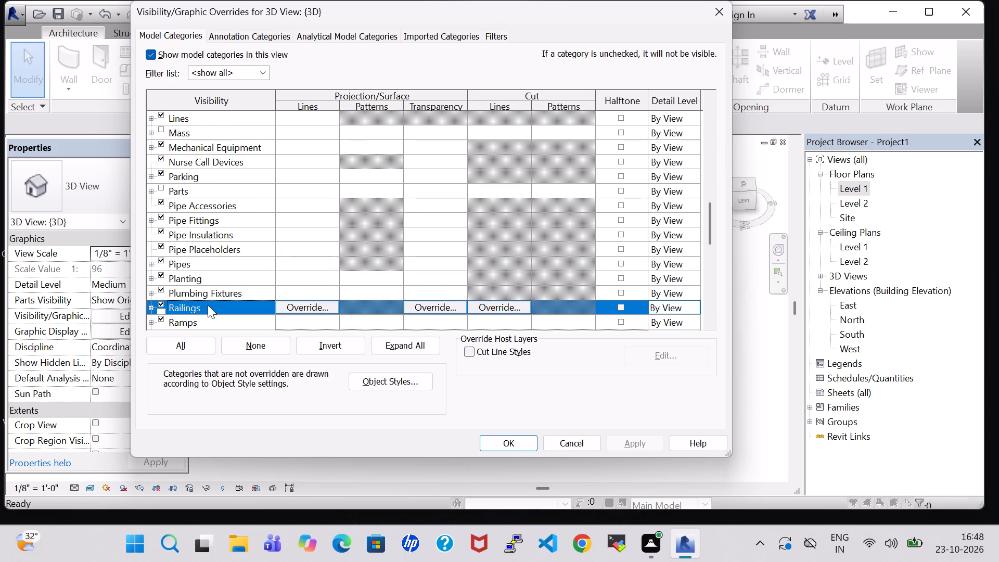
{"action": "key", "text": "r"}
{"action": "scroll", "coordinate": [186, 291], "scroll_direction": "down", "scroll_amount": 5}
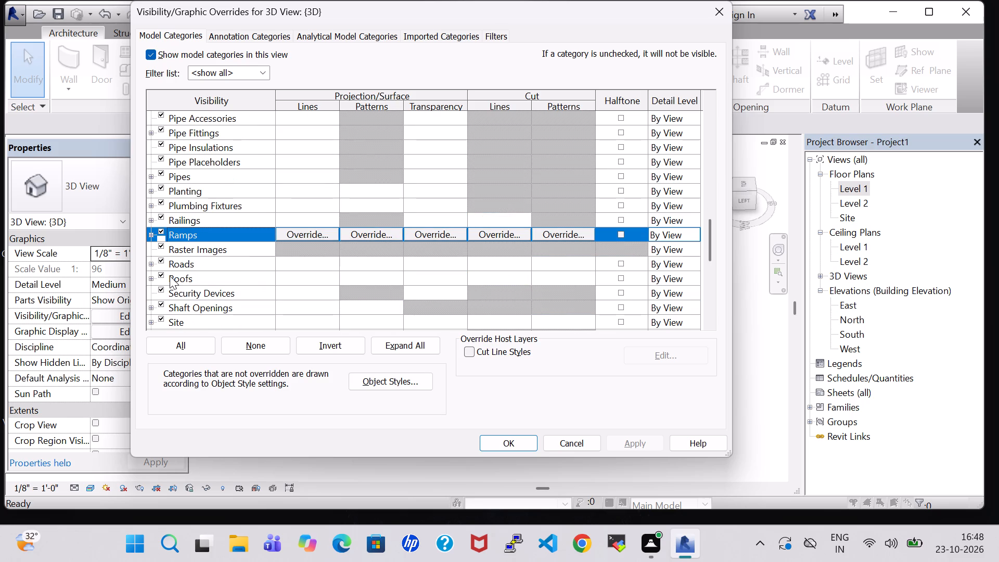
{"action": "left_click", "coordinate": [162, 274]}
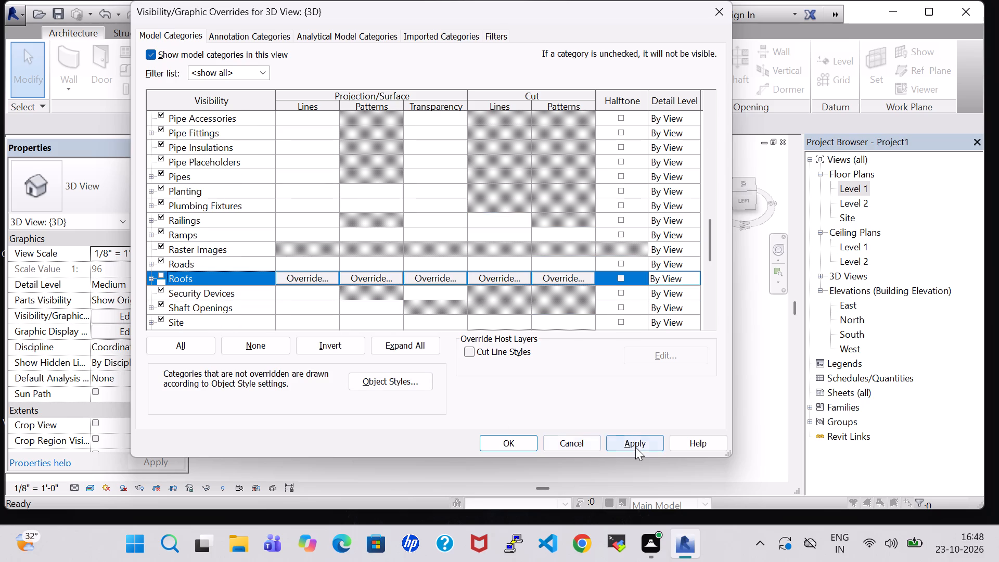
{"action": "left_click", "coordinate": [635, 445]}
{"action": "left_click", "coordinate": [503, 439]}
{"action": "left_click", "coordinate": [585, 423]}
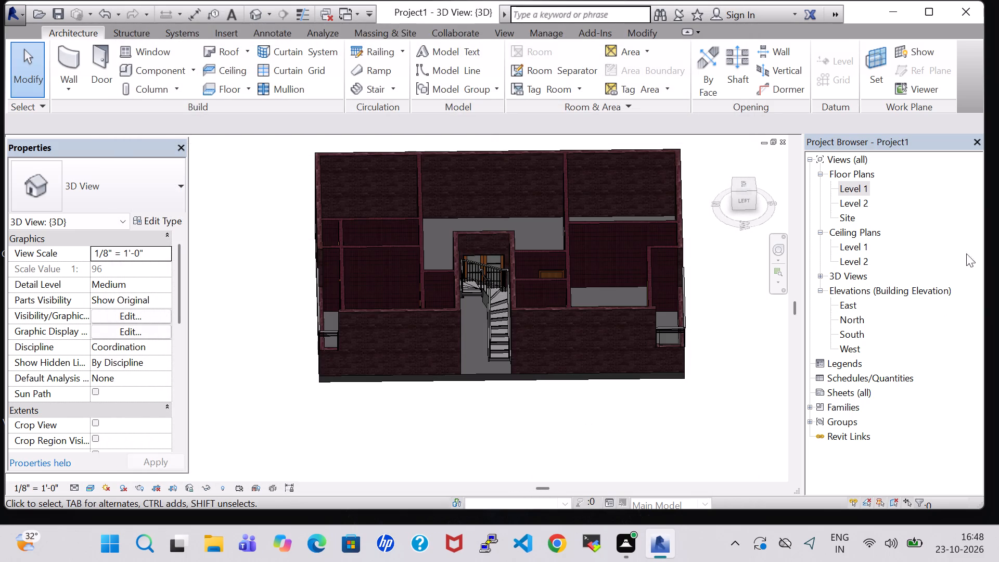
Examine the stair's up direction and the whole room layout in the Level 1 plan.
{"action": "double_click", "coordinate": [855, 189]}
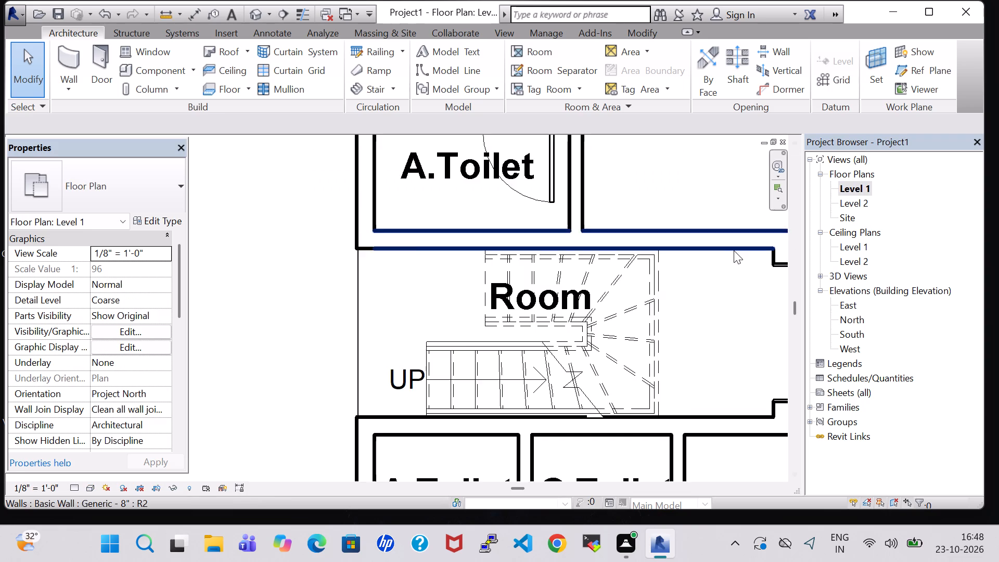
{"action": "scroll", "coordinate": [728, 256], "scroll_direction": "down", "scroll_amount": 8}
{"action": "middle_click_drag", "start_coordinate": [728, 256], "coordinate": [374, 245]}
{"action": "scroll", "coordinate": [374, 245], "scroll_direction": "down", "scroll_amount": 1}
{"action": "middle_click_drag", "start_coordinate": [546, 250], "coordinate": [575, 292]}
{"action": "middle_click_drag", "start_coordinate": [633, 292], "coordinate": [627, 291]}
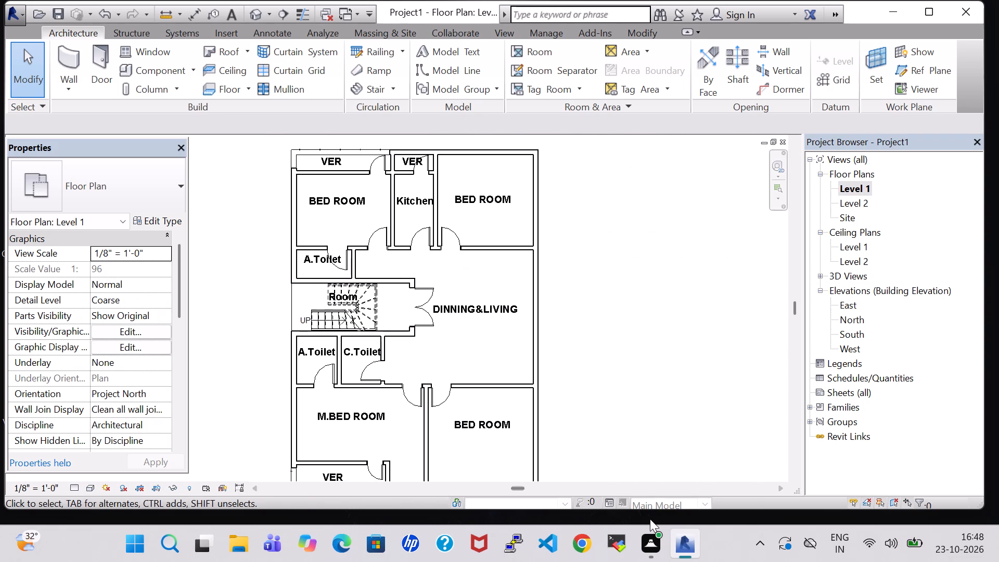
{"action": "left_click", "coordinate": [629, 301]}
{"action": "scroll", "coordinate": [629, 301], "scroll_direction": "down", "scroll_amount": 1}
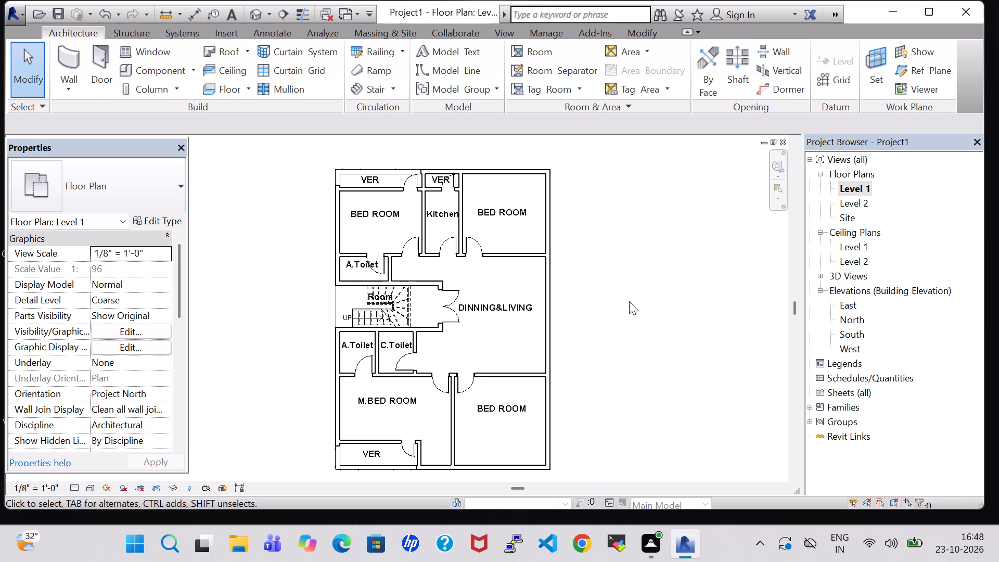
{"action": "middle_click_drag", "start_coordinate": [629, 301], "coordinate": [619, 288]}
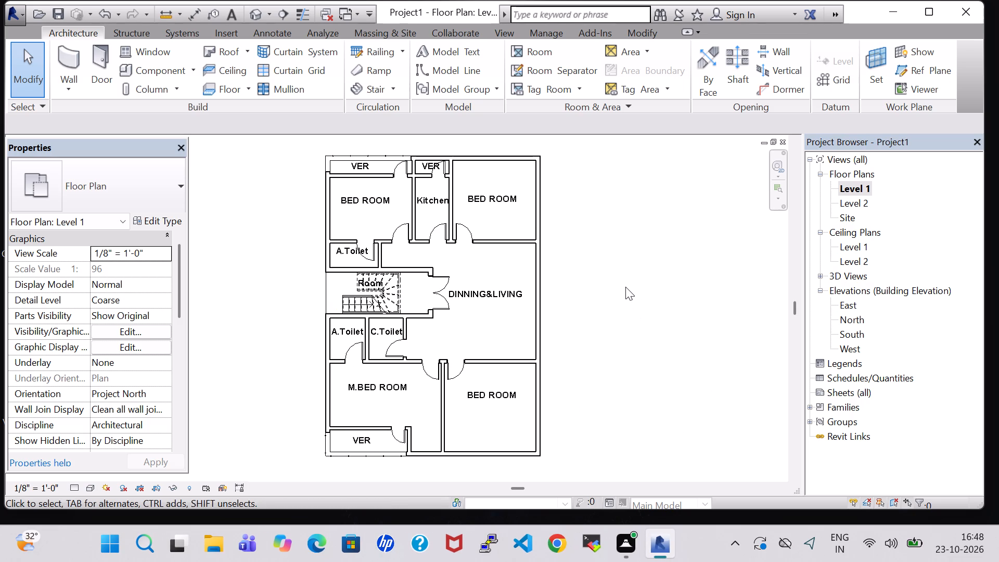
Start the Window tool and load the Casement 3x3 with Trim family from the Windows folder of the US Imperial library.
{"action": "left_click", "coordinate": [151, 72]}
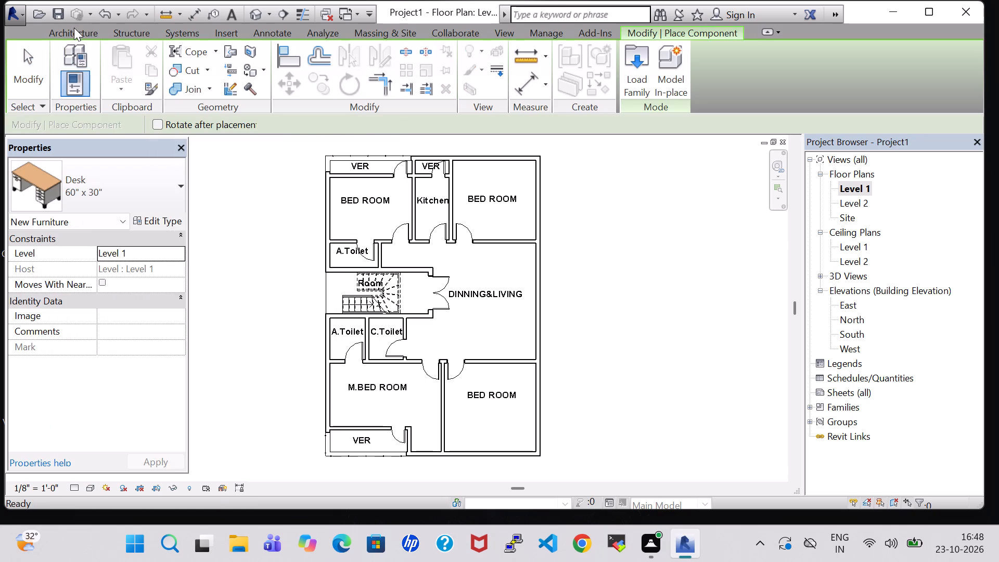
{"action": "left_click", "coordinate": [75, 34]}
{"action": "left_click", "coordinate": [162, 50]}
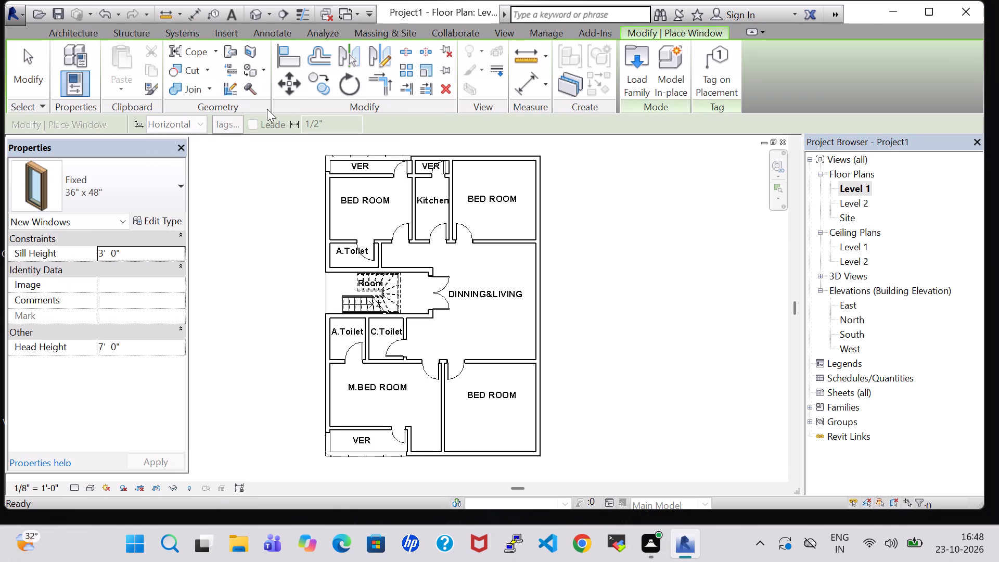
{"action": "left_click", "coordinate": [641, 82]}
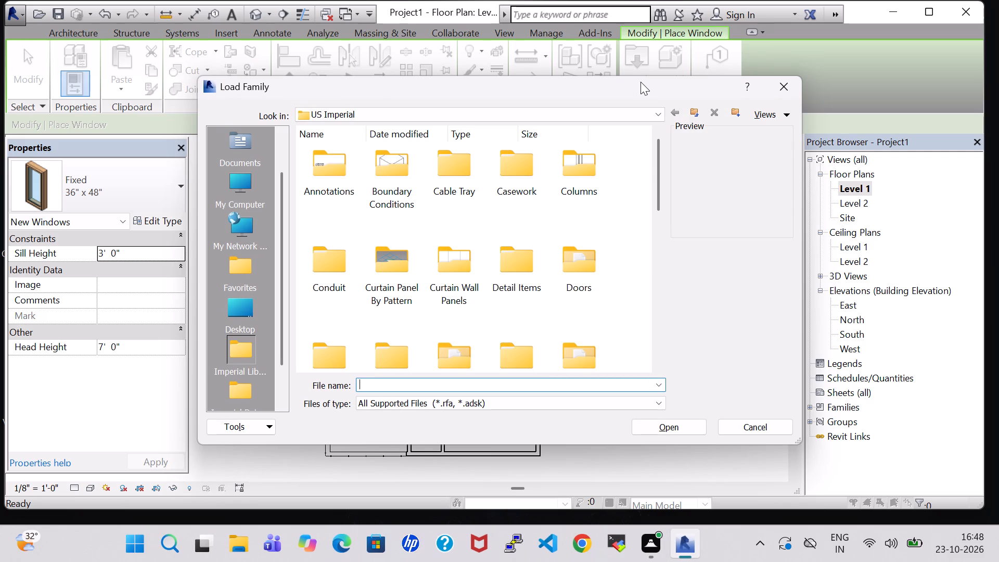
{"action": "scroll", "coordinate": [633, 214], "scroll_direction": "down", "scroll_amount": 4}
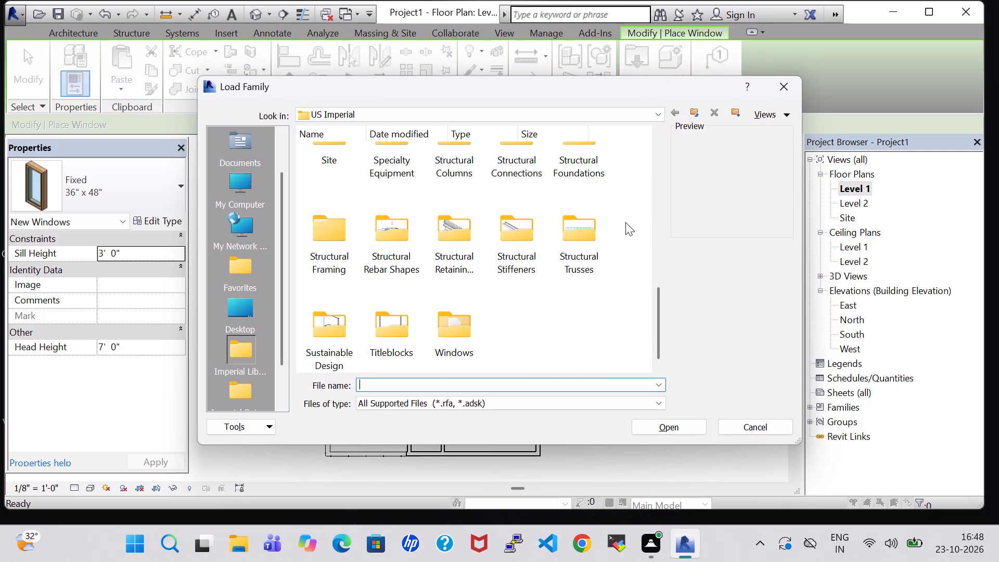
{"action": "scroll", "coordinate": [625, 222], "scroll_direction": "down", "scroll_amount": 3}
{"action": "double_click", "coordinate": [447, 319]}
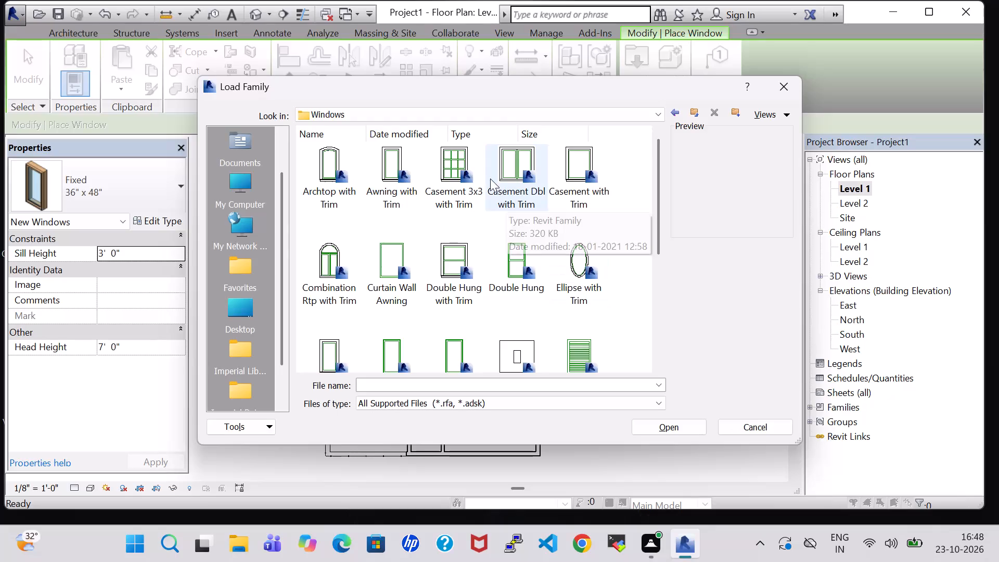
{"action": "left_click", "coordinate": [464, 175]}
{"action": "left_click", "coordinate": [674, 436]}
{"action": "left_click", "coordinate": [674, 433]}
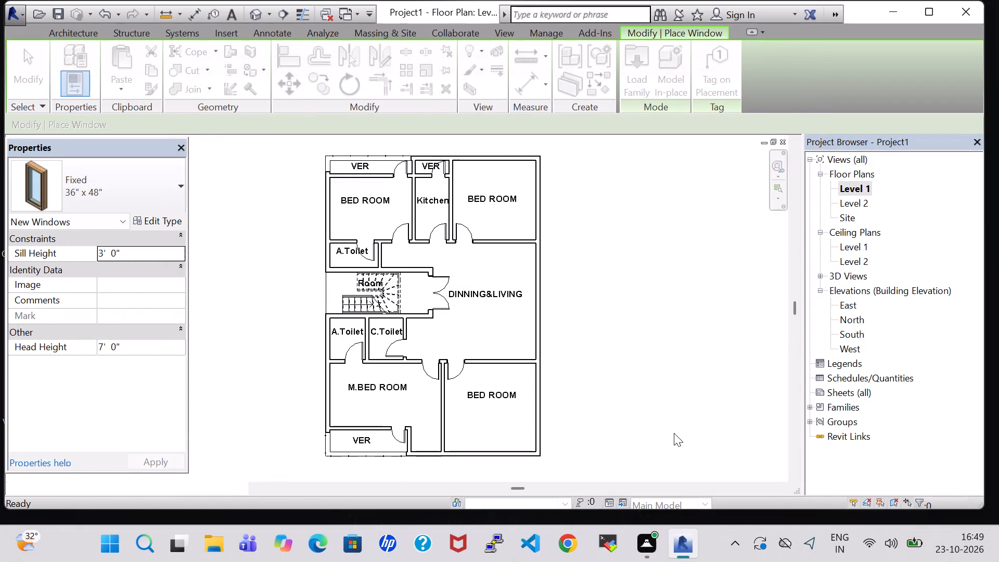
Place a 36" x 48" casement window centred in the south wall of the bedroom beside M.BED ROOM.
{"action": "scroll", "coordinate": [543, 481], "scroll_direction": "up", "scroll_amount": 3}
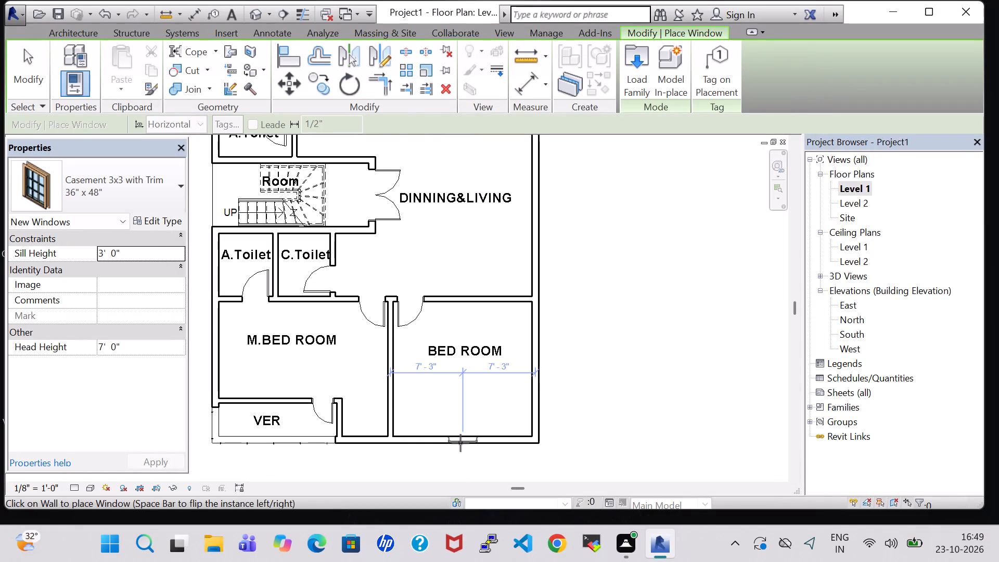
{"action": "left_click", "coordinate": [460, 444]}
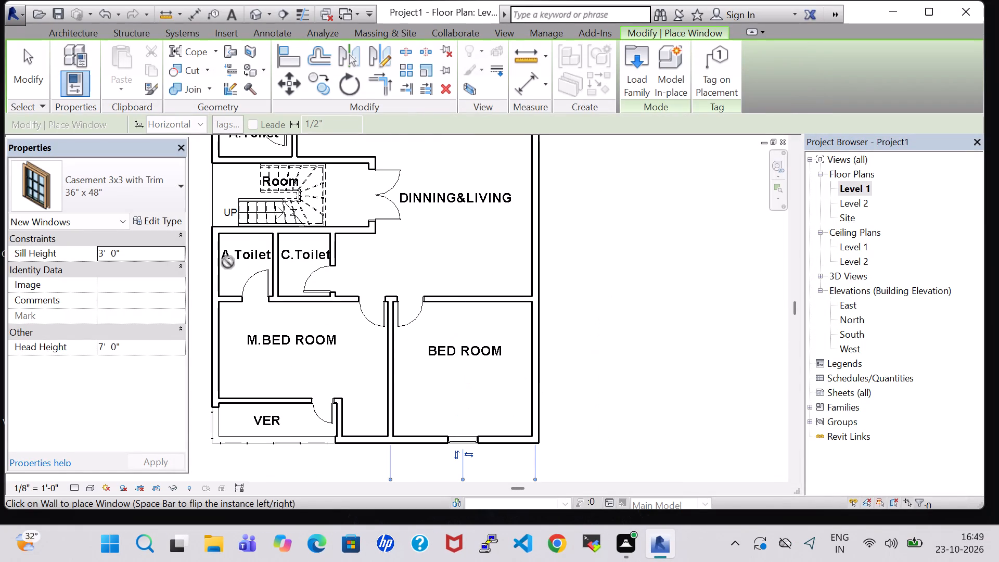
Place 36" x 72" casement windows in that bedroom's east wall, about 5'-11" from its north wall, and midway along M.BED ROOM's west wall.
{"action": "left_click", "coordinate": [134, 186]}
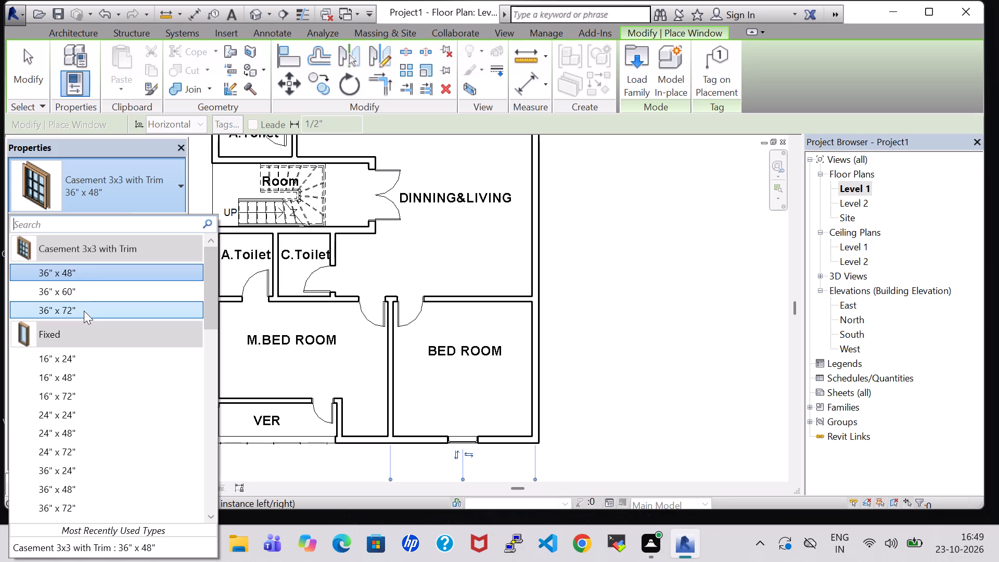
{"action": "left_click", "coordinate": [83, 305]}
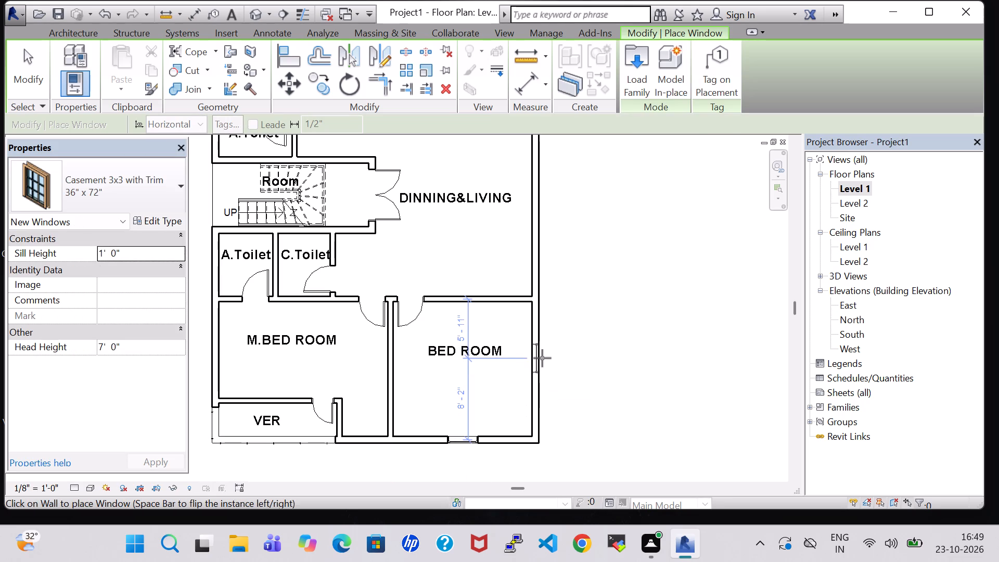
{"action": "left_click", "coordinate": [542, 358]}
{"action": "scroll", "coordinate": [637, 273], "scroll_direction": "down", "scroll_amount": 1}
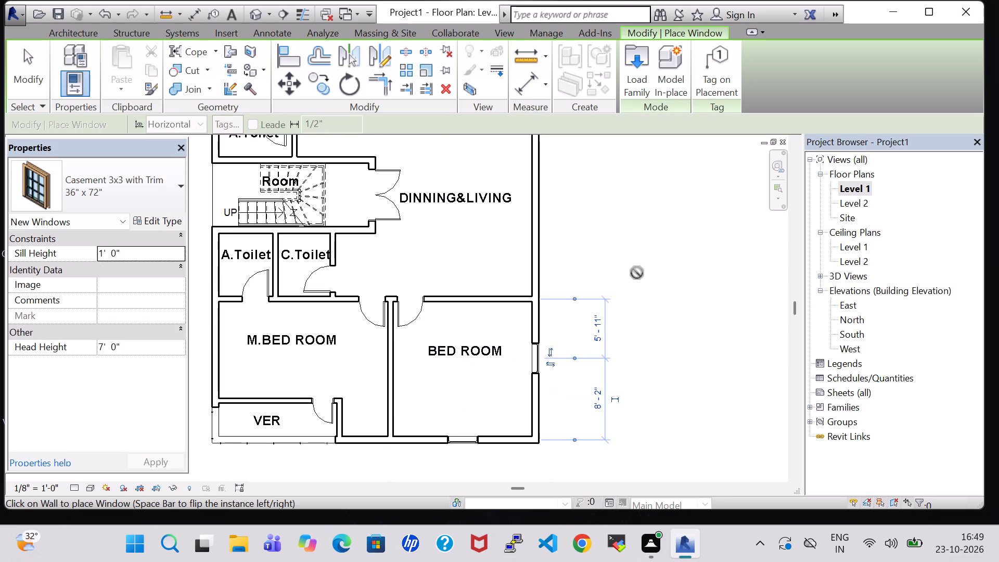
{"action": "middle_click_drag", "start_coordinate": [637, 273], "coordinate": [631, 391]}
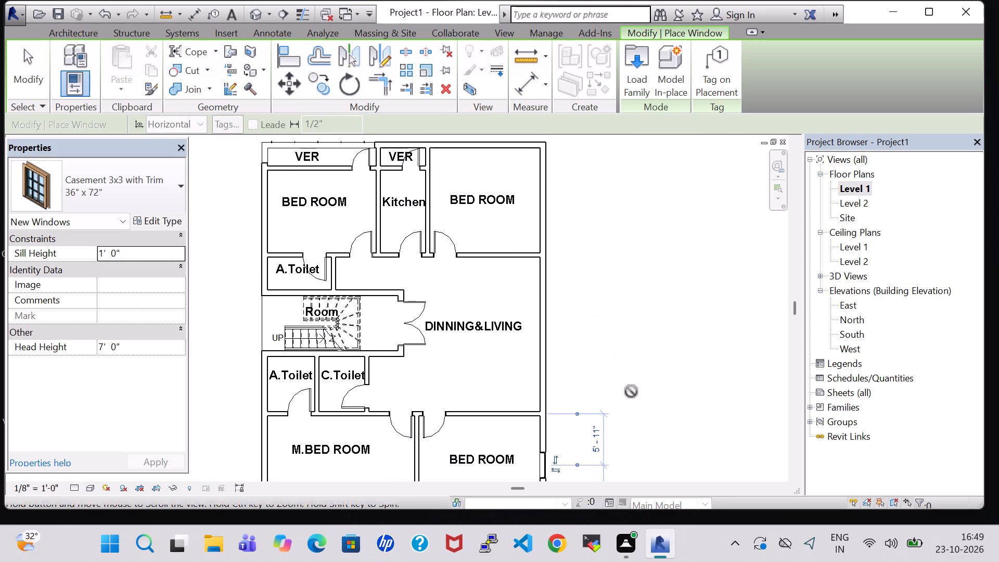
{"action": "scroll", "coordinate": [617, 362], "scroll_direction": "down", "scroll_amount": 1}
{"action": "middle_click_drag", "start_coordinate": [617, 362], "coordinate": [636, 269]}
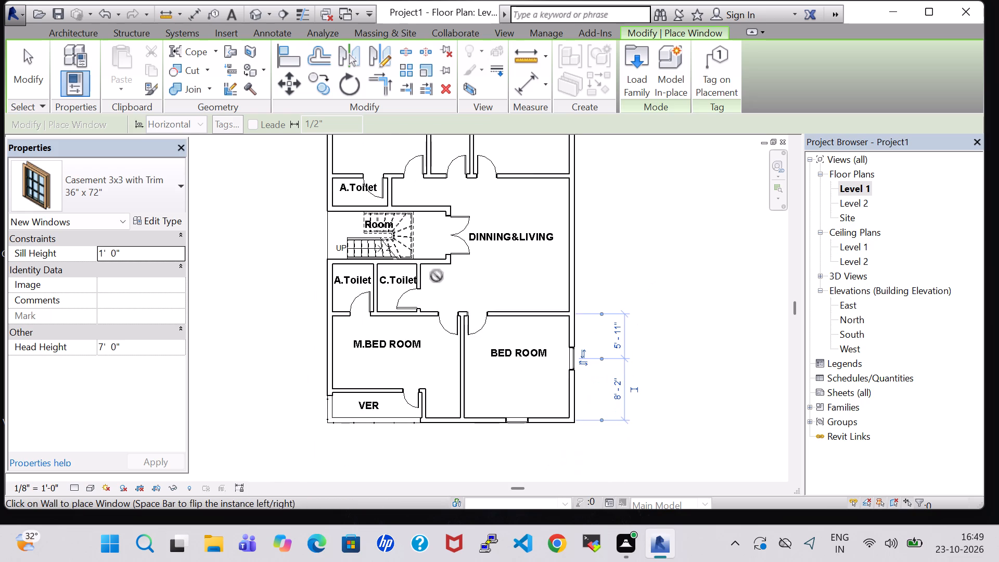
{"action": "left_click", "coordinate": [323, 354]}
{"action": "middle_click_drag", "start_coordinate": [283, 280], "coordinate": [283, 305]}
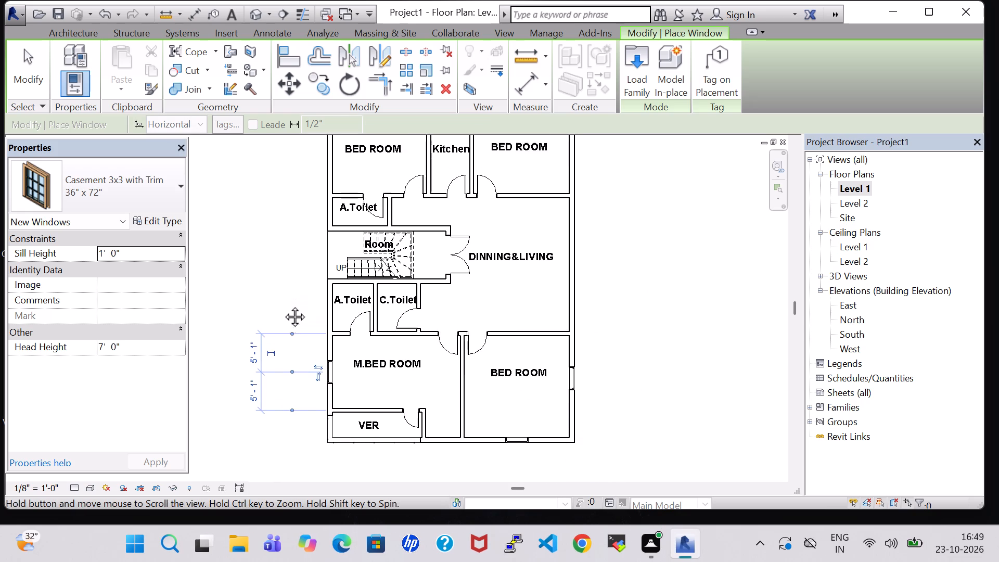
Place 36" x 72" casement windows midway along the northwest bedroom's west wall and the northeast bedroom's north and east walls.
{"action": "middle_click_drag", "start_coordinate": [283, 305], "coordinate": [272, 361]}
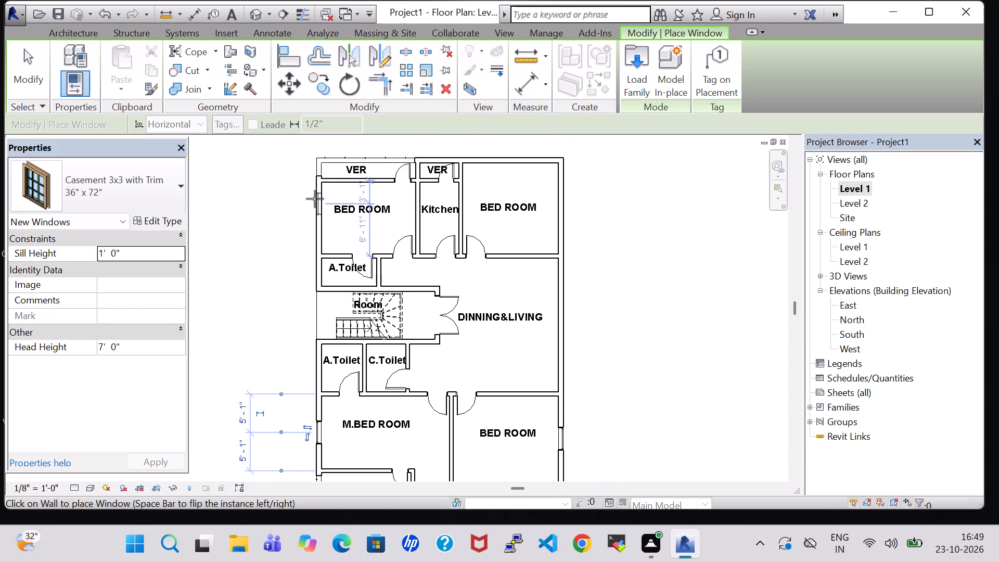
{"action": "left_click", "coordinate": [315, 222]}
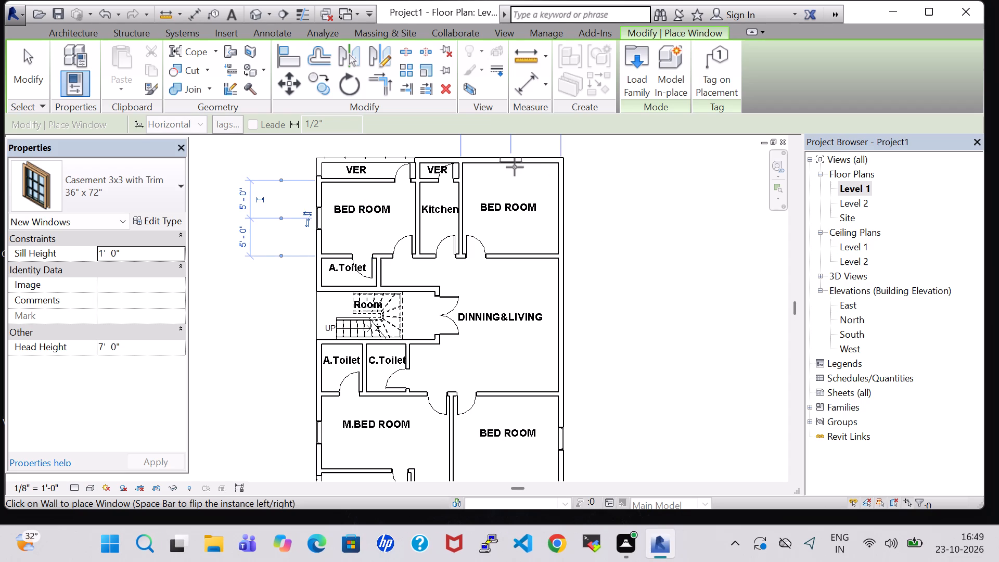
{"action": "left_click", "coordinate": [515, 154]}
{"action": "left_click", "coordinate": [565, 213]}
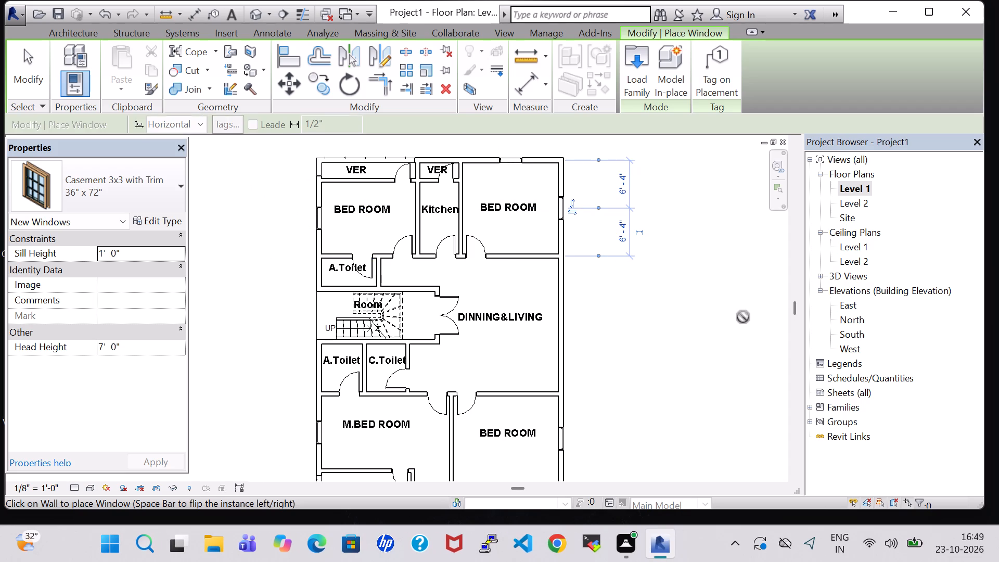
{"action": "key", "text": "Escape"}
{"action": "key", "text": "Escape"}
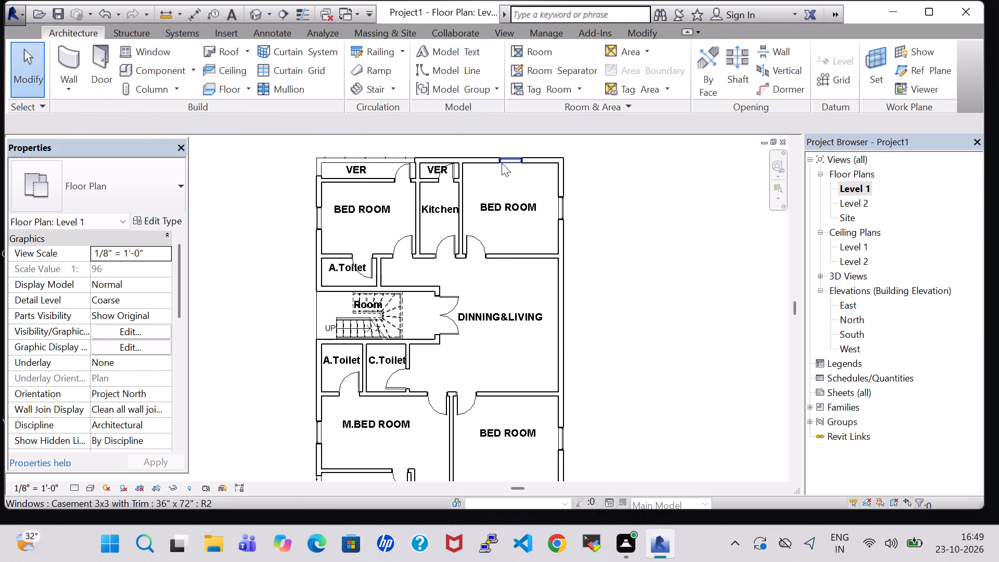
Edit the 36" x 72" casement window type, setting its height to 5' 0" and its width to 4' 0".
{"action": "left_click", "coordinate": [502, 163]}
{"action": "left_click", "coordinate": [166, 184]}
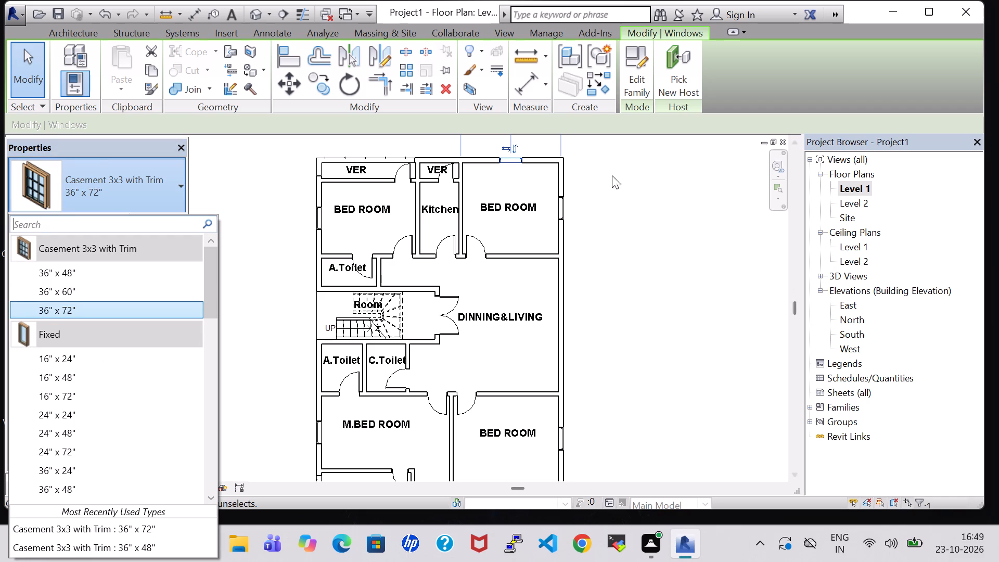
{"action": "left_click", "coordinate": [219, 203]}
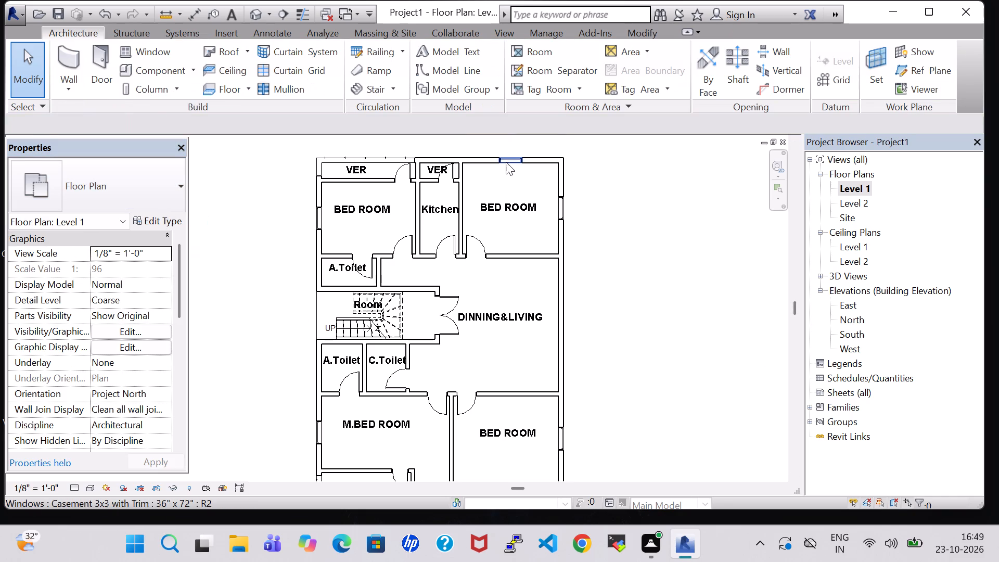
{"action": "left_click", "coordinate": [506, 162]}
{"action": "left_click", "coordinate": [166, 225]}
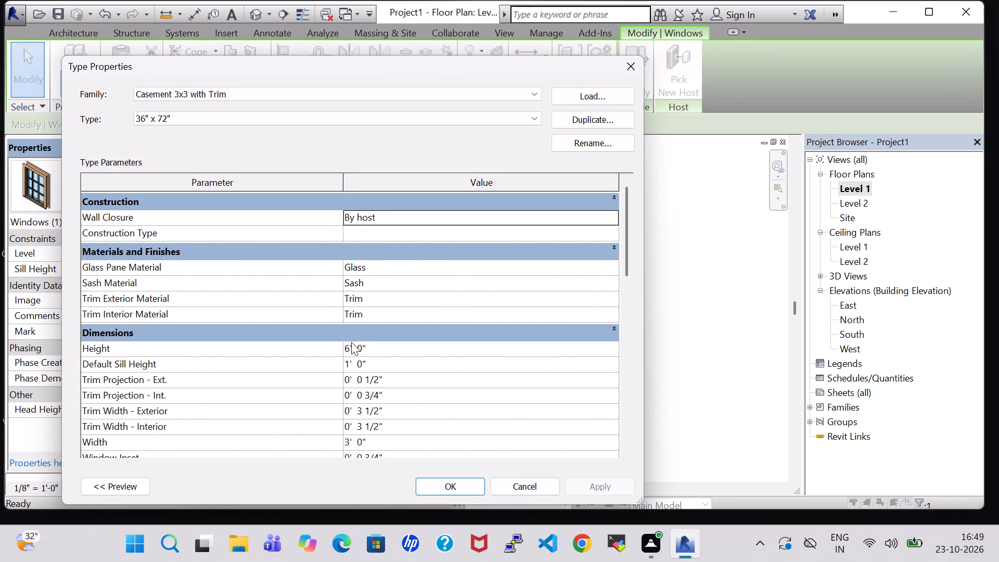
{"action": "left_click", "coordinate": [350, 348]}
{"action": "key", "text": "BackSpace"}
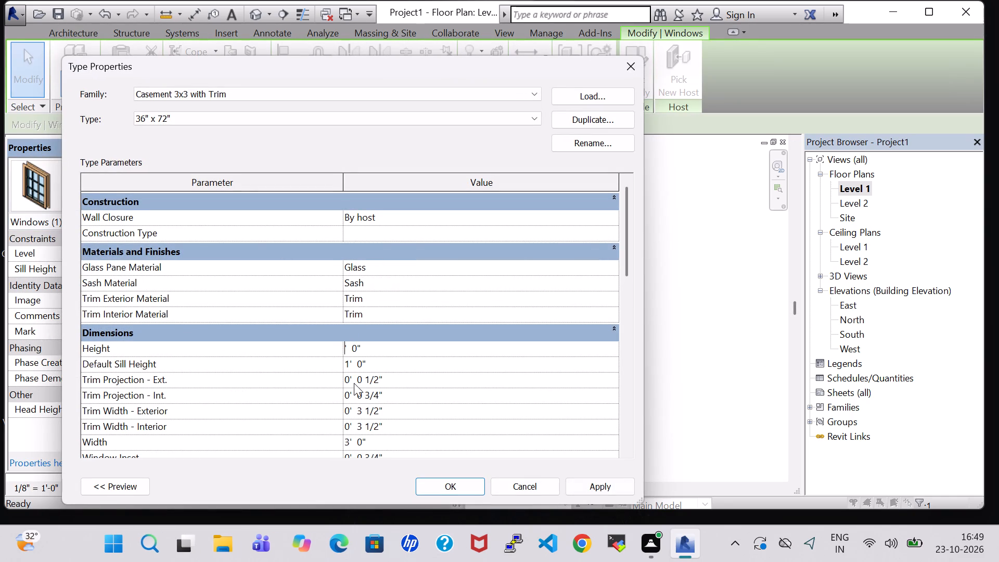
{"action": "key", "text": "5"}
{"action": "left_click", "coordinate": [351, 443]}
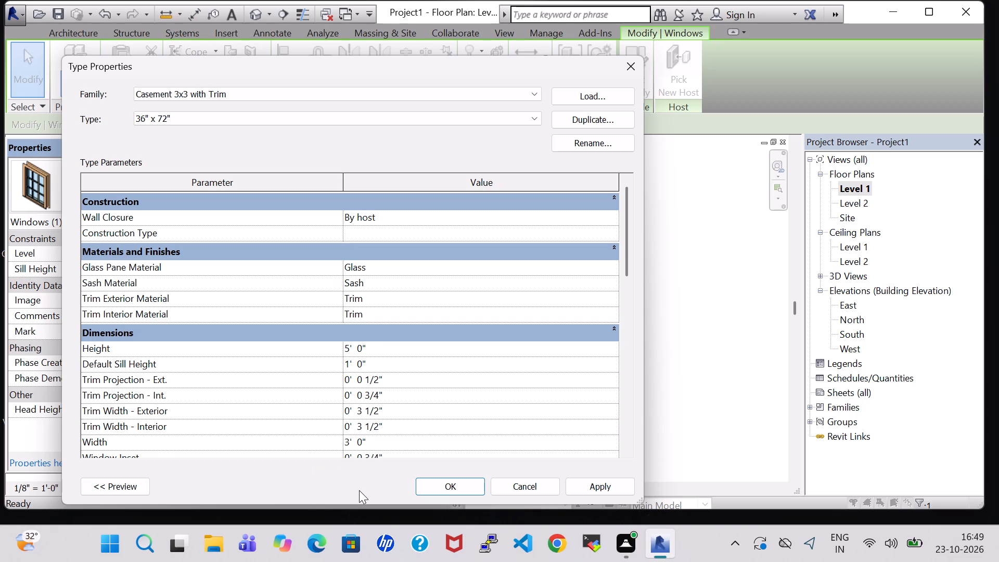
{"action": "key", "text": "BackSpace"}
{"action": "key", "text": "4"}
{"action": "left_click", "coordinate": [601, 481]}
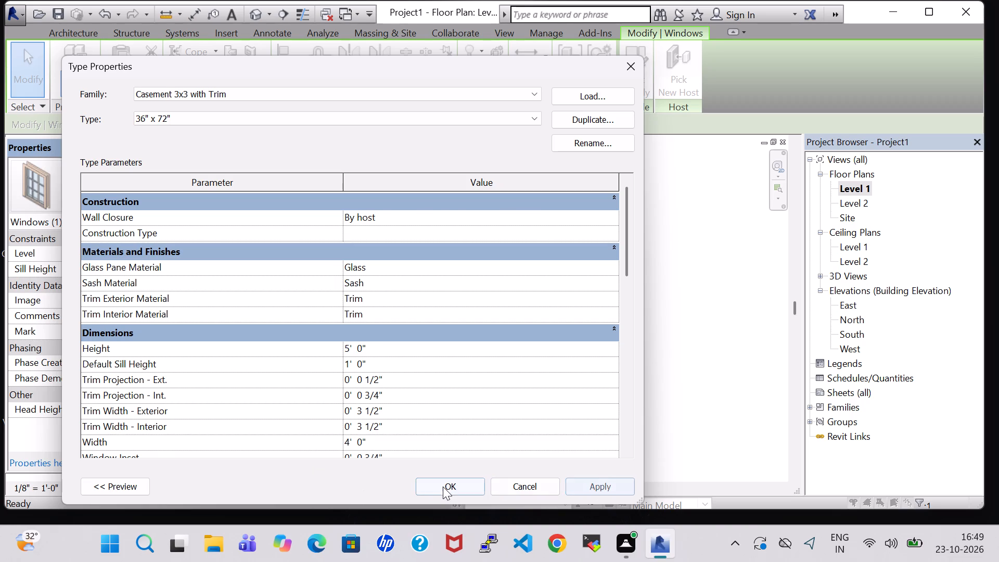
{"action": "left_click", "coordinate": [443, 487]}
Change the window in the southeast bedroom's south wall to the Casement 3x3 with Trim 36" x 72" type.
{"action": "left_click", "coordinate": [623, 350]}
{"action": "scroll", "coordinate": [623, 350], "scroll_direction": "down", "scroll_amount": 1}
{"action": "middle_click_drag", "start_coordinate": [623, 350], "coordinate": [614, 321]}
{"action": "left_click", "coordinate": [510, 448]}
{"action": "left_click", "coordinate": [145, 181]}
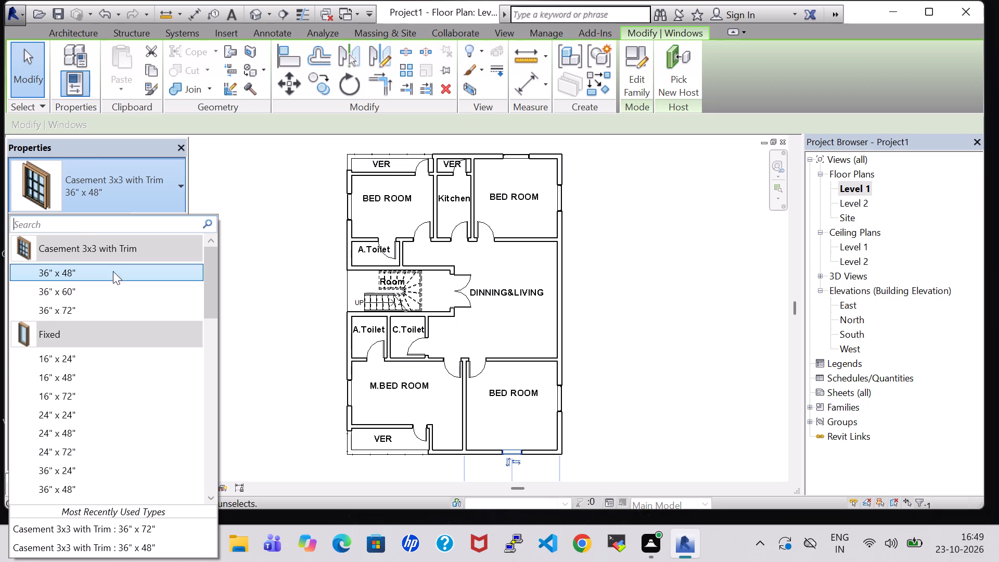
{"action": "left_click", "coordinate": [92, 312]}
{"action": "double_click", "coordinate": [656, 272]}
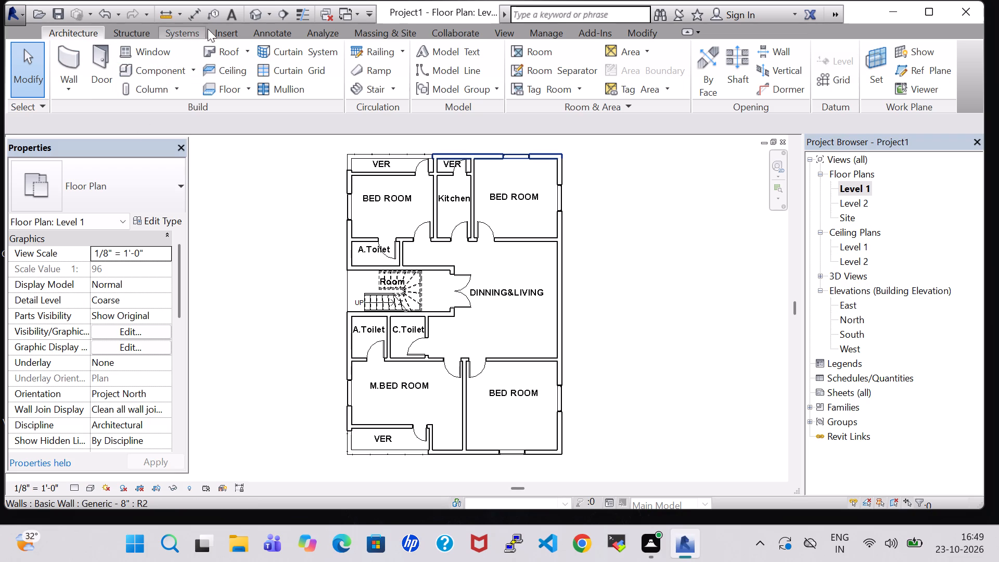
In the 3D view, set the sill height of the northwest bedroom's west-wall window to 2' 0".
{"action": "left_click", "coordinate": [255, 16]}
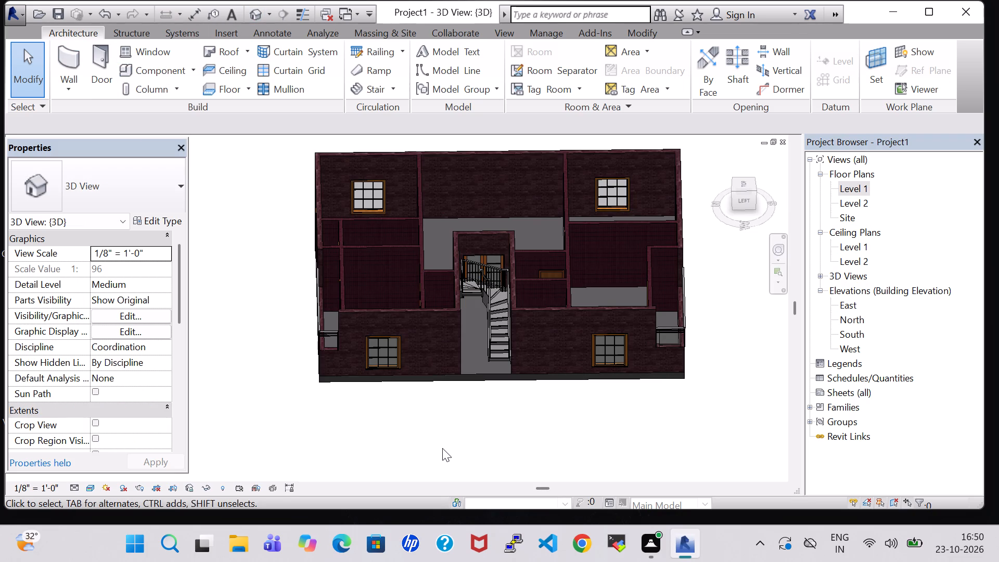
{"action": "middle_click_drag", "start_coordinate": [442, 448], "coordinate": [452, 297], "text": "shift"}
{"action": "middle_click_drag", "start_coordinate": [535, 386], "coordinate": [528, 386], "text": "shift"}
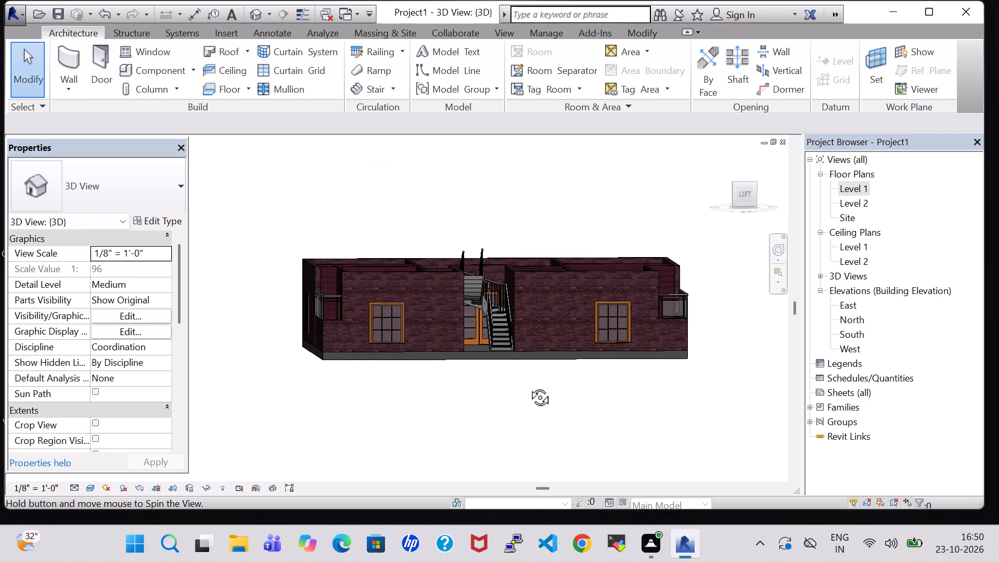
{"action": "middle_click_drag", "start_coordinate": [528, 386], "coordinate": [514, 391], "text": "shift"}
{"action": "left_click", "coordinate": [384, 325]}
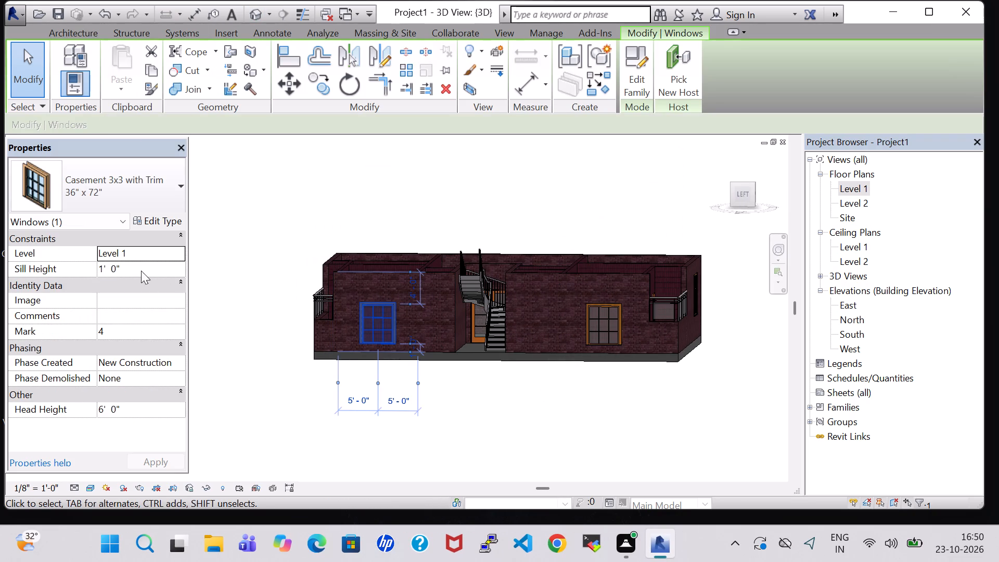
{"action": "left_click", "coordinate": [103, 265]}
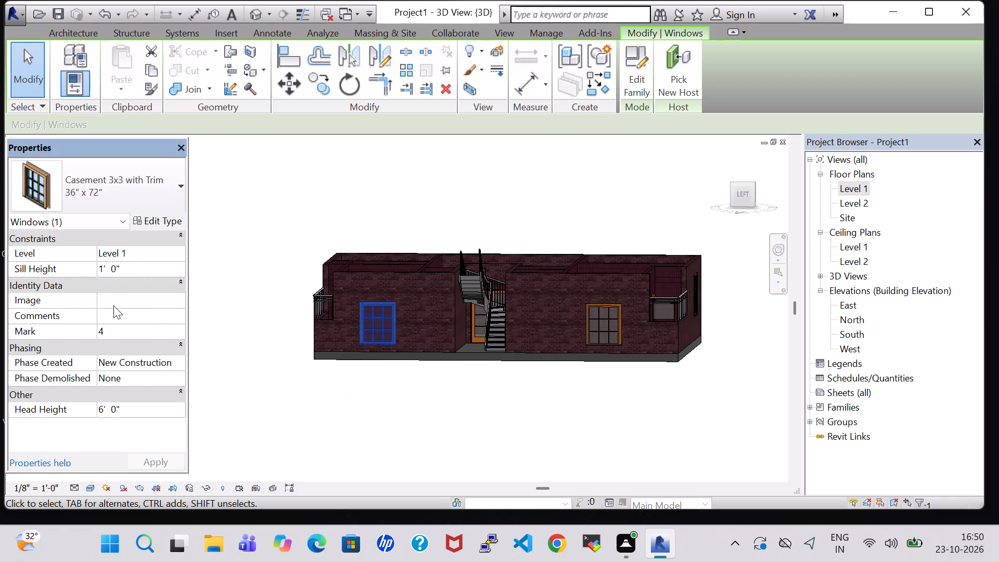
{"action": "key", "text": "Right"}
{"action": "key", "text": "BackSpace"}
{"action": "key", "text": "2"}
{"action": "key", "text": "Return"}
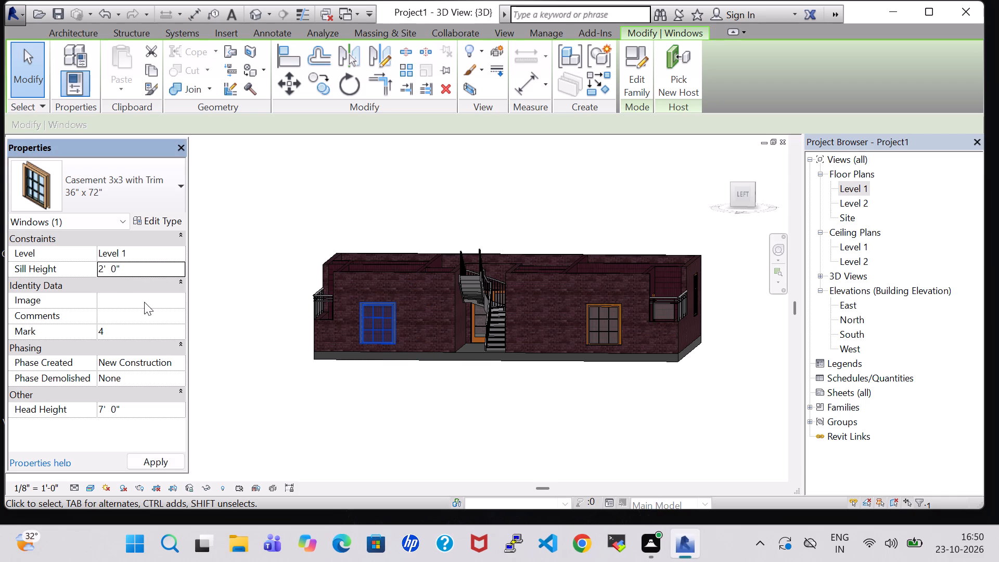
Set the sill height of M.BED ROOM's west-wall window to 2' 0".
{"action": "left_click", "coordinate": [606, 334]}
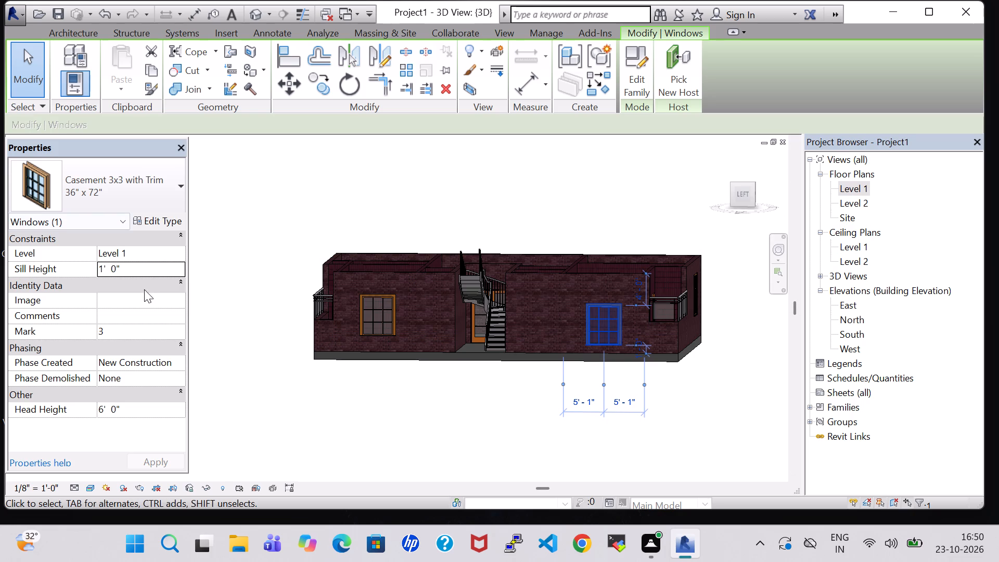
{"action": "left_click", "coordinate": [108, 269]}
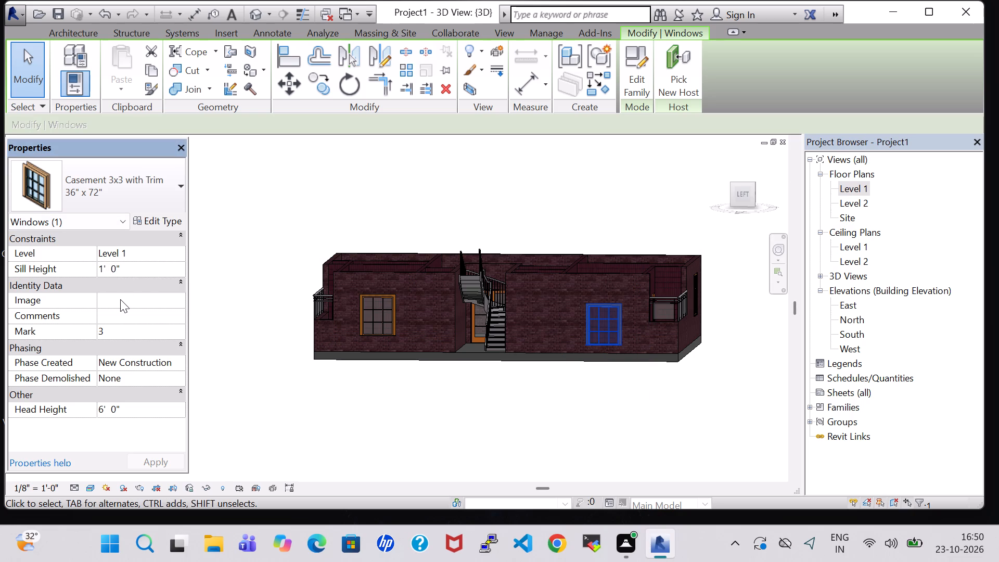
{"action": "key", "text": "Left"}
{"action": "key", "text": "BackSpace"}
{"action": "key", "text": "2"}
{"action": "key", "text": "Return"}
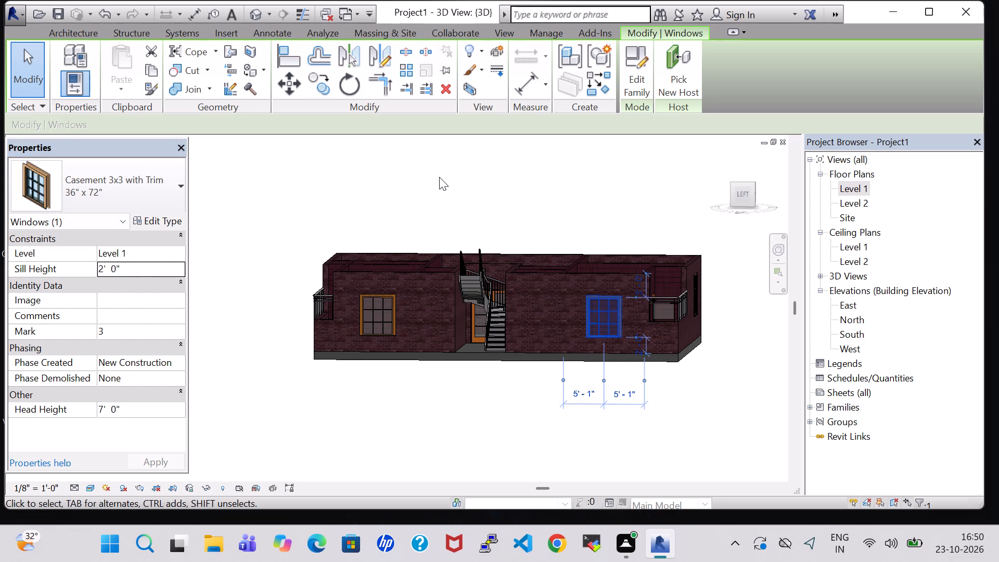
In the Level 1 plan, flip the facing of M.BED ROOM's west-wall window and set its sill height to 3' 0".
{"action": "middle_click_drag", "start_coordinate": [439, 177], "coordinate": [440, 350], "text": "shift"}
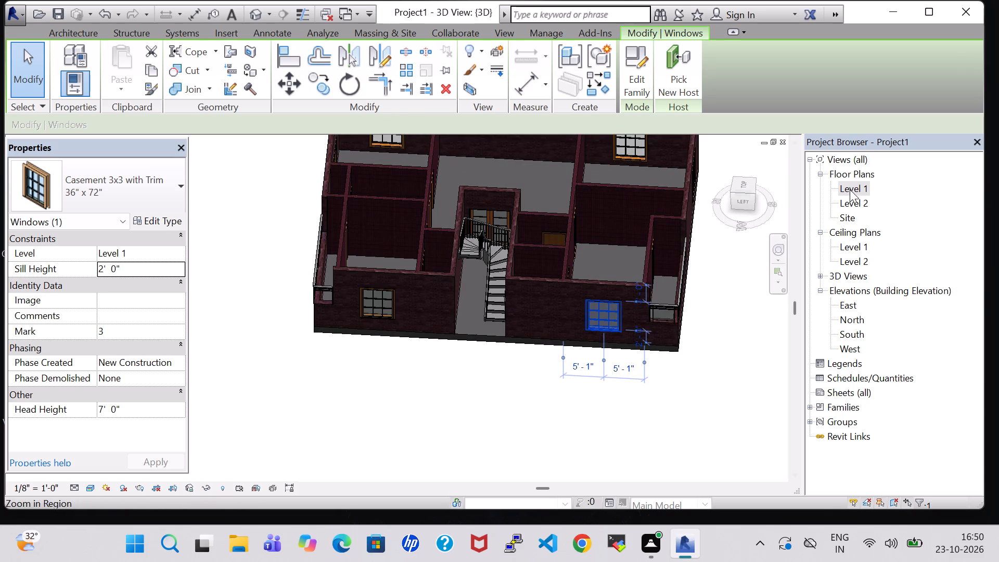
{"action": "double_click", "coordinate": [855, 187]}
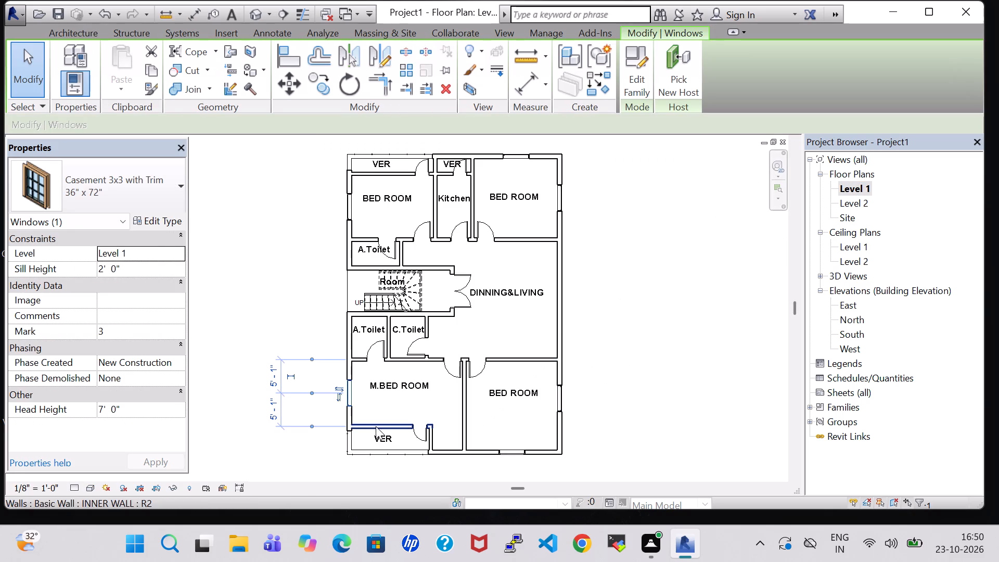
{"action": "left_click", "coordinate": [349, 393]}
{"action": "left_click", "coordinate": [687, 290]}
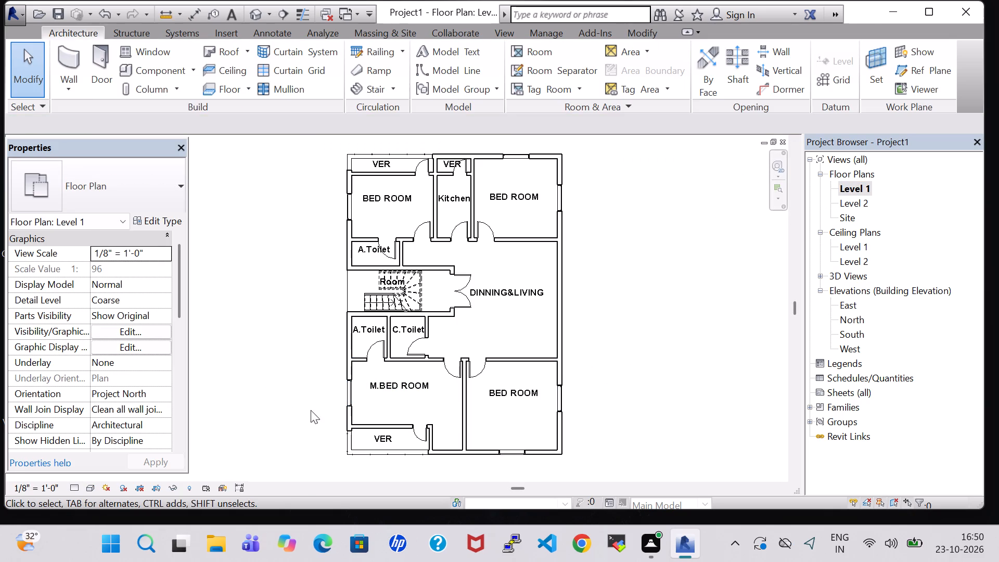
{"action": "left_click", "coordinate": [351, 394]}
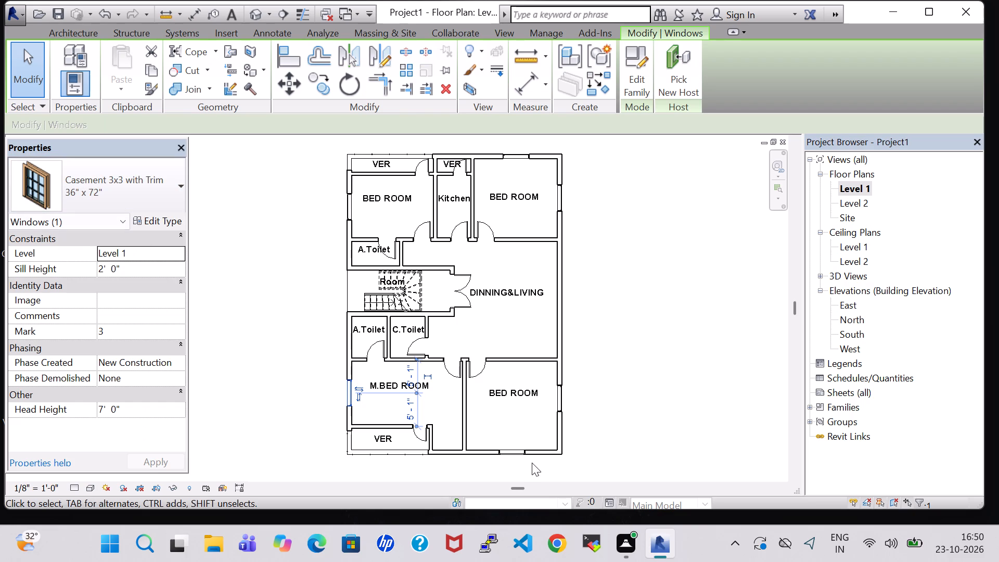
{"action": "left_click", "coordinate": [519, 455]}
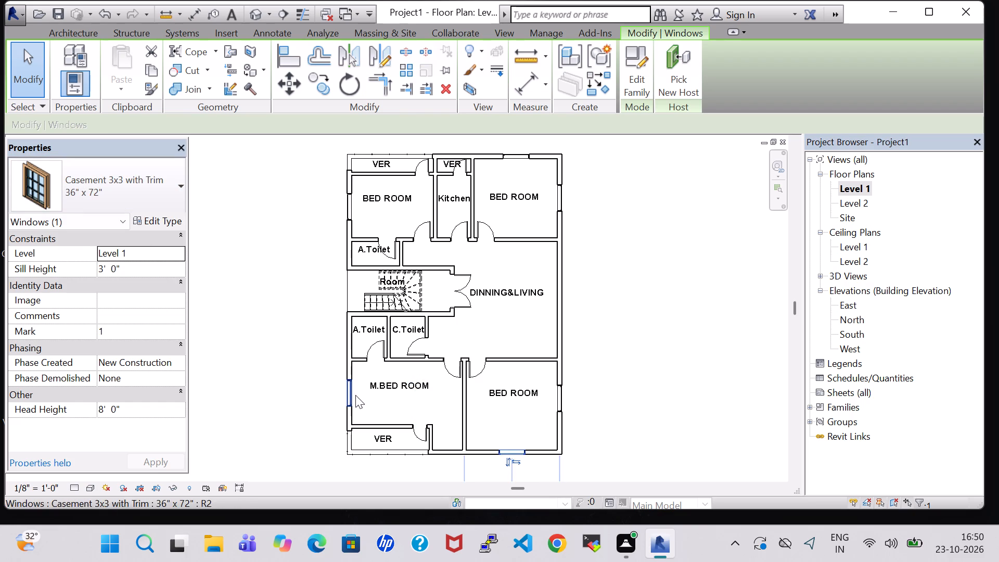
{"action": "left_click", "coordinate": [355, 395]}
{"action": "left_click", "coordinate": [104, 267]}
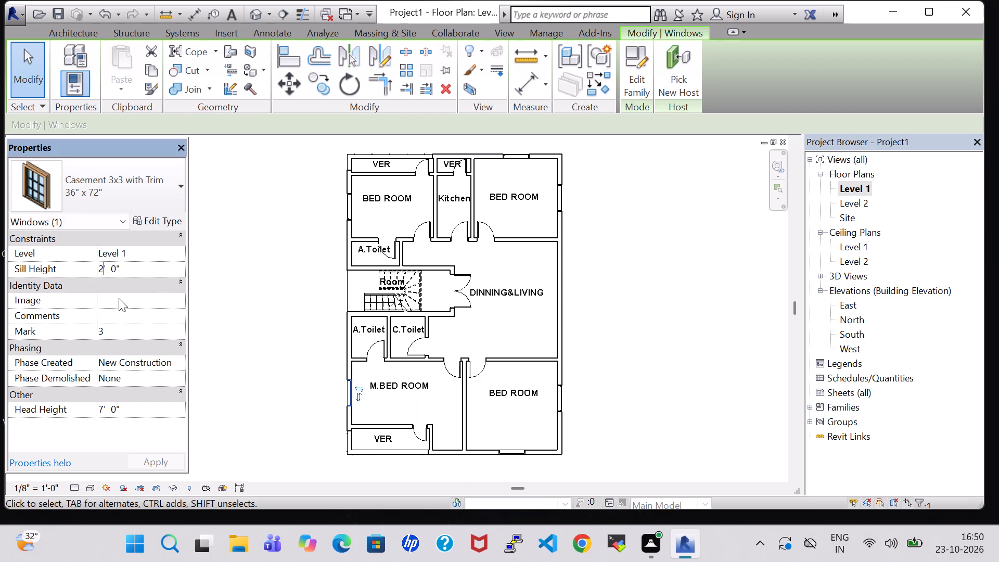
{"action": "key", "text": "BackSpace"}
{"action": "key", "text": "3"}
{"action": "key", "text": "Return"}
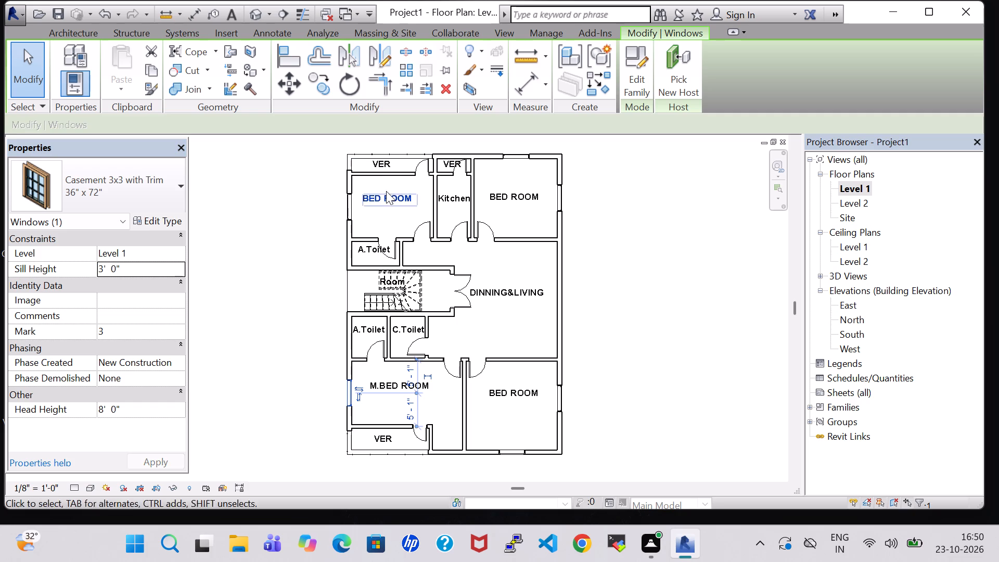
Set the sill height of the northwest bedroom's west-wall window to 3' 0".
{"action": "left_click", "coordinate": [348, 202]}
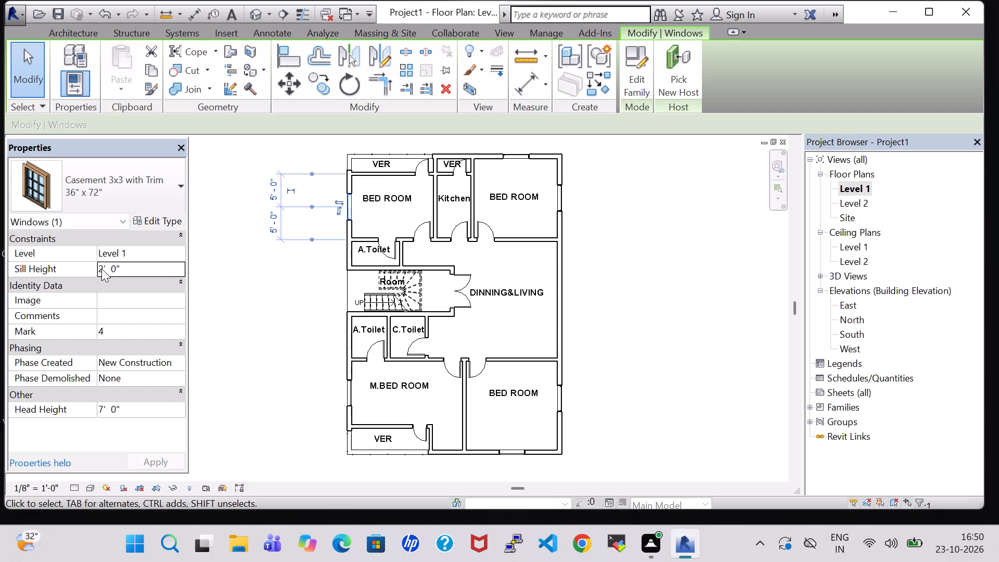
{"action": "left_click", "coordinate": [103, 269]}
{"action": "key", "text": "Right"}
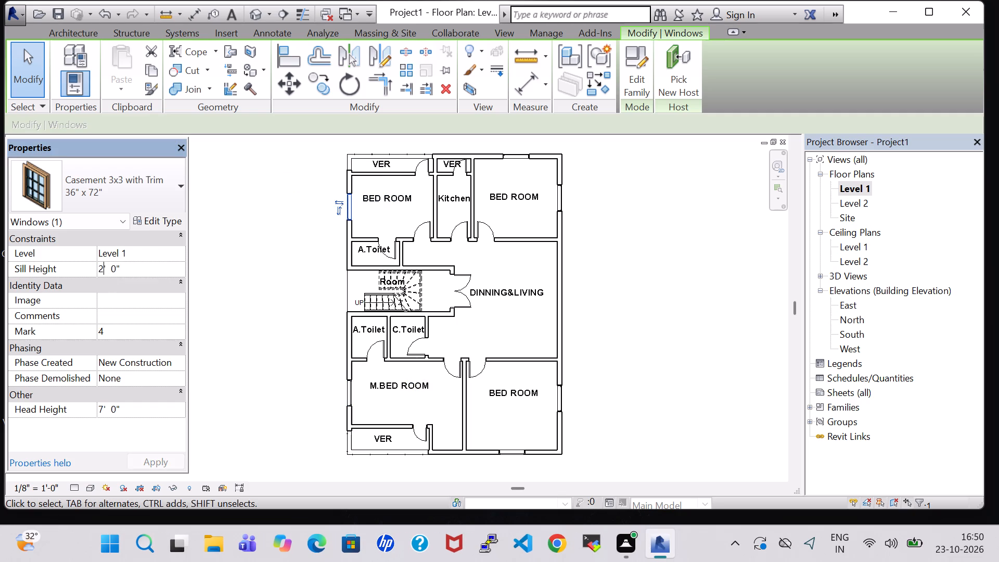
{"action": "key", "text": "BackSpace"}
{"action": "key", "text": "3"}
{"action": "key", "text": "Return"}
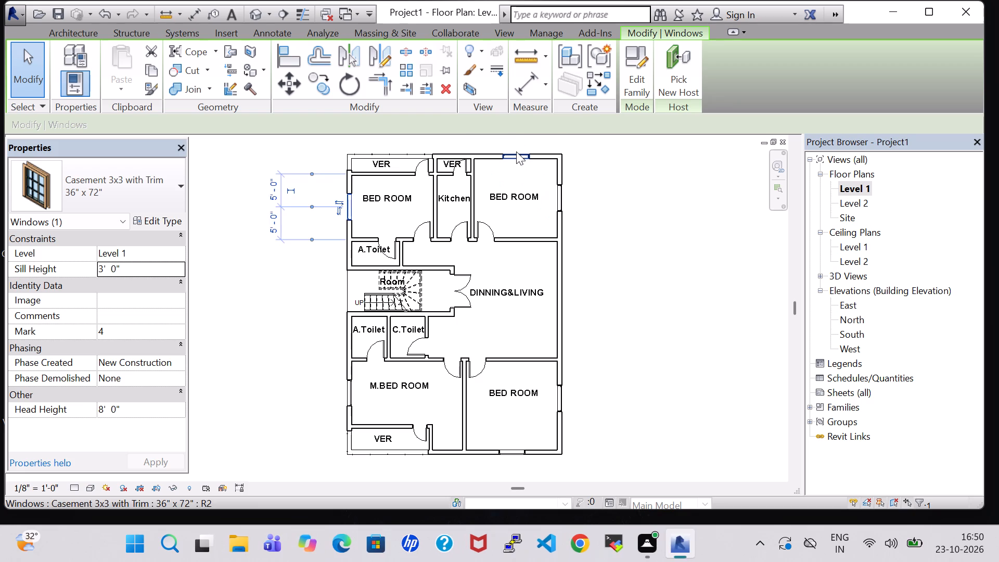
Set the sill height of the window in the northeast bedroom's north wall to 3' 0".
{"action": "left_click", "coordinate": [516, 151]}
{"action": "left_click", "coordinate": [105, 264]}
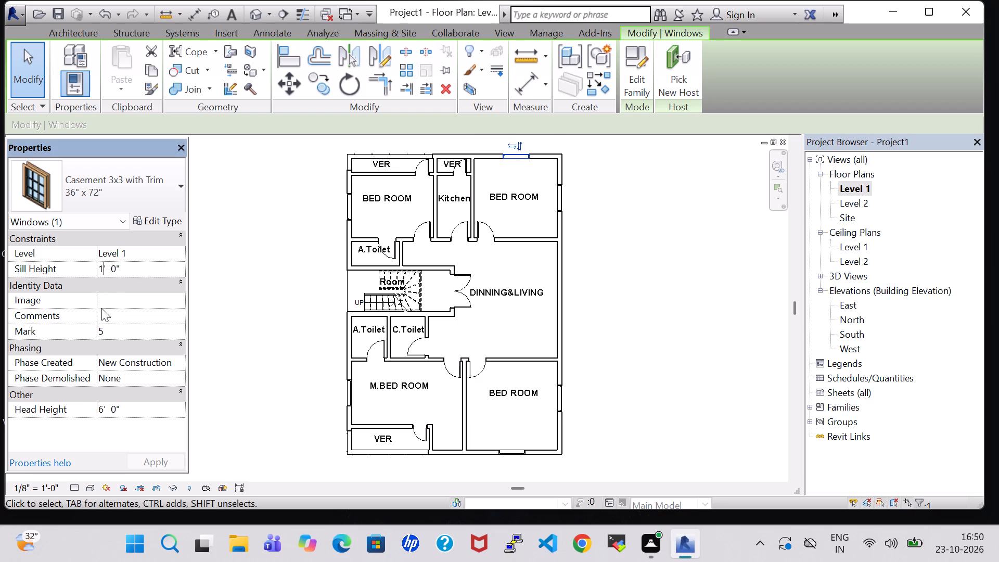
{"action": "key", "text": "BackSpace"}
{"action": "key", "text": "3"}
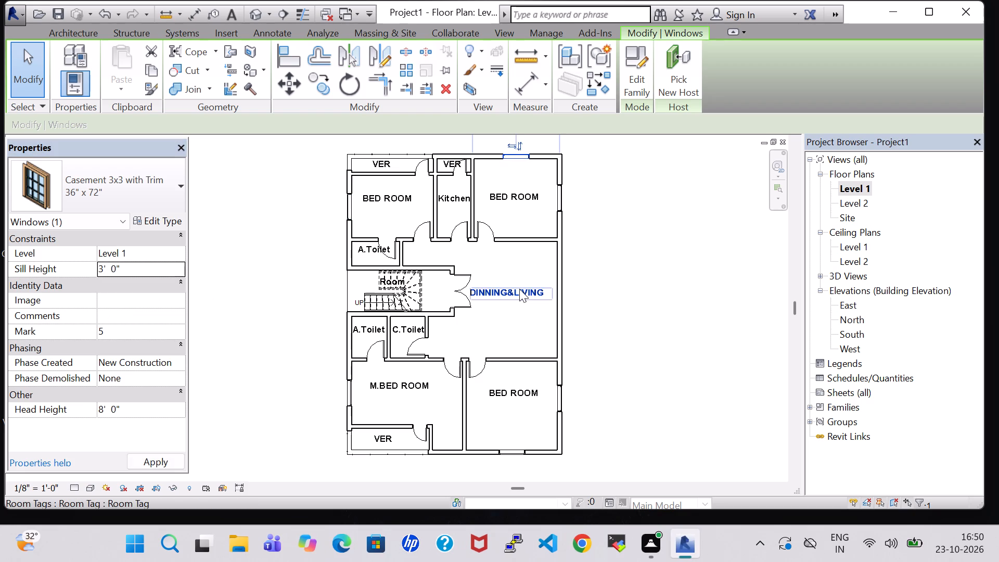
{"action": "key", "text": "Return"}
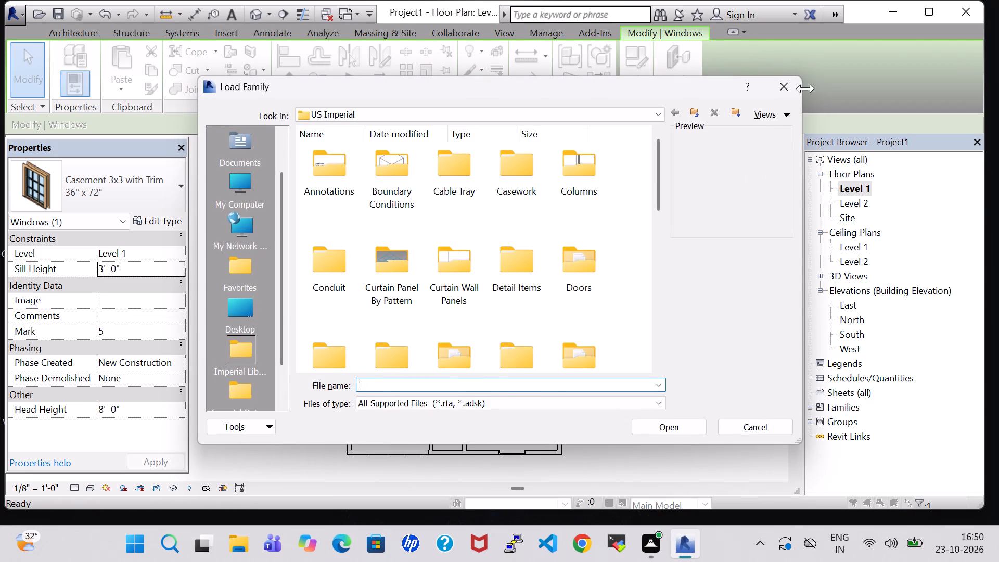
{"action": "left_click", "coordinate": [800, 87]}
{"action": "left_click", "coordinate": [522, 154]}
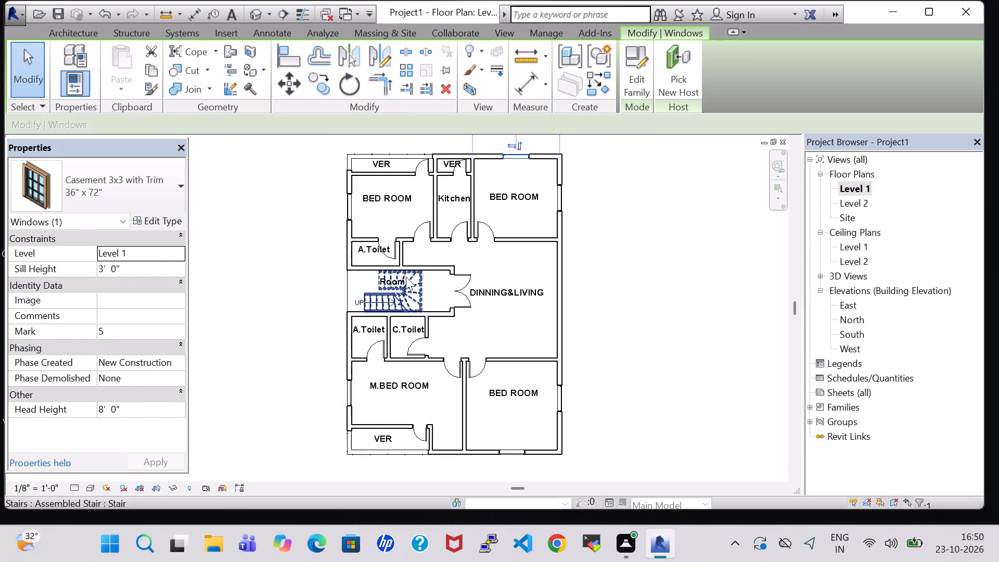
Set the sill height of the window in the northeast bedroom's east wall to 3' 0".
{"action": "left_click", "coordinate": [562, 200]}
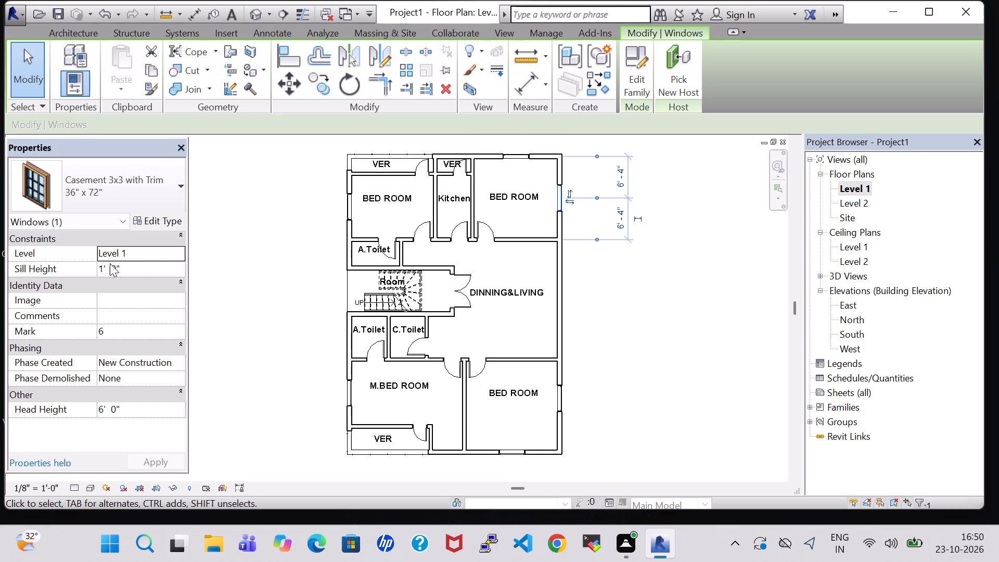
{"action": "left_click", "coordinate": [104, 265]}
{"action": "key", "text": "BackSpace"}
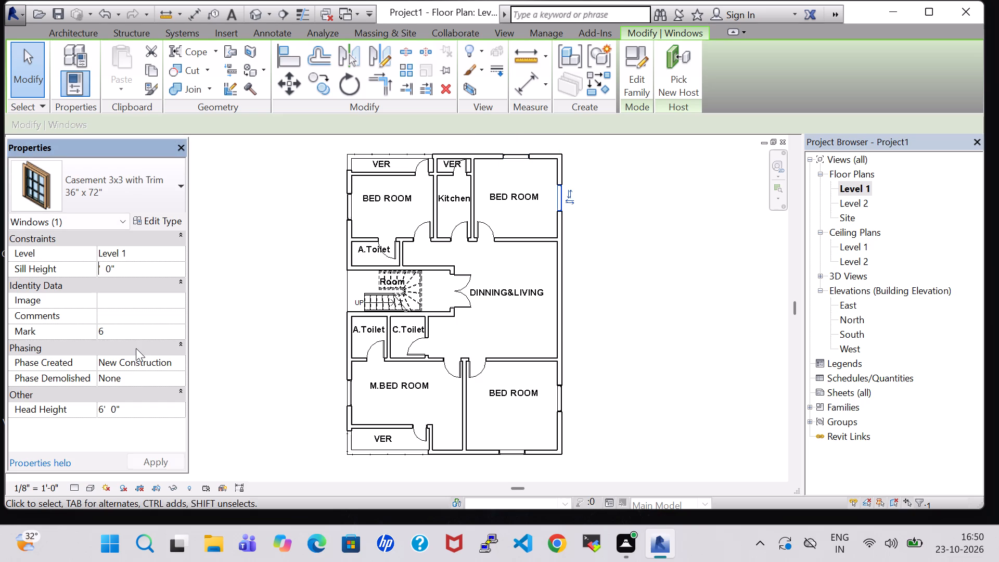
{"action": "key", "text": "3"}
{"action": "key", "text": "Return"}
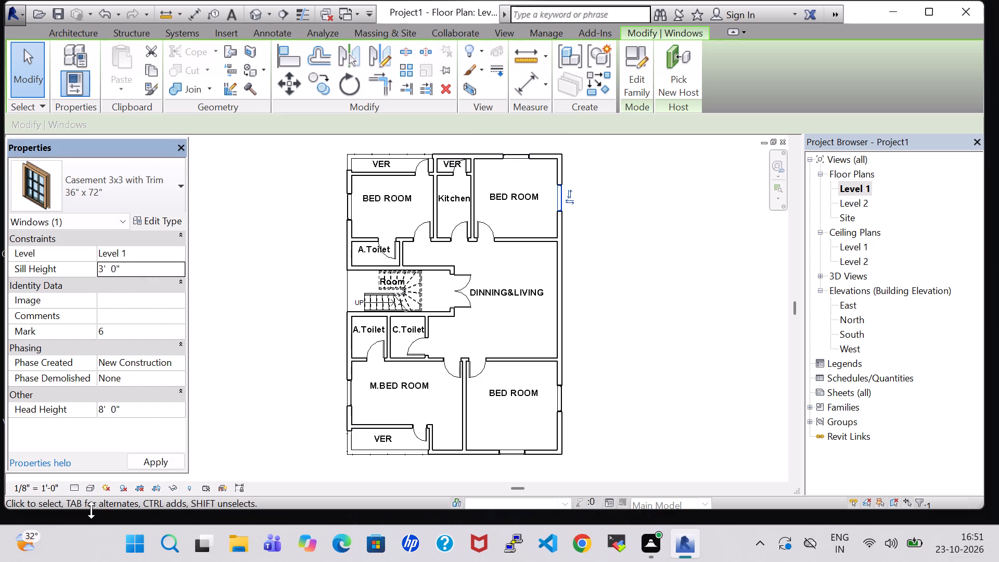
Examine the casement windows on all sides of the house in the 3D view.
{"action": "left_click", "coordinate": [258, 9]}
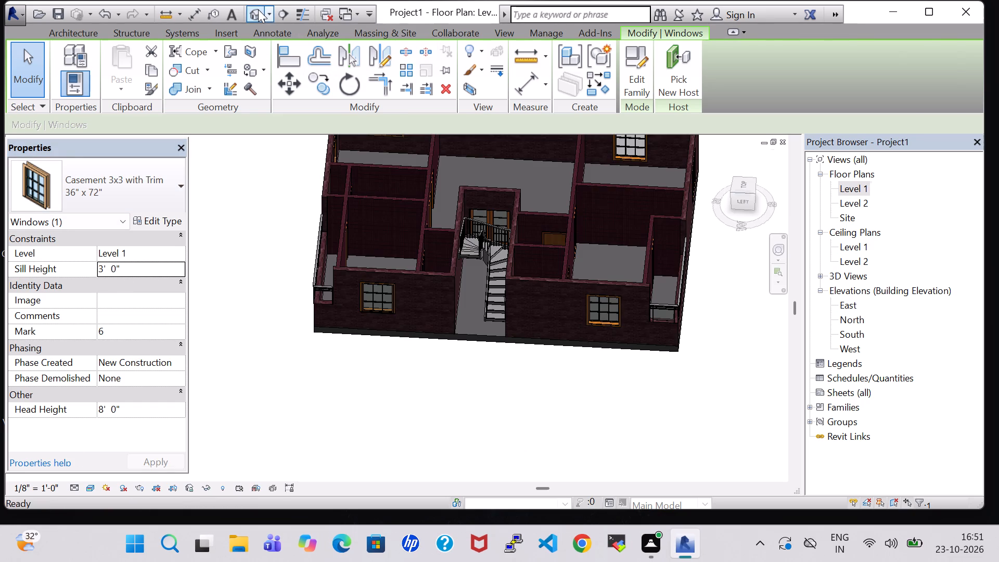
{"action": "middle_click_drag", "start_coordinate": [561, 434], "coordinate": [565, 351], "text": "shift"}
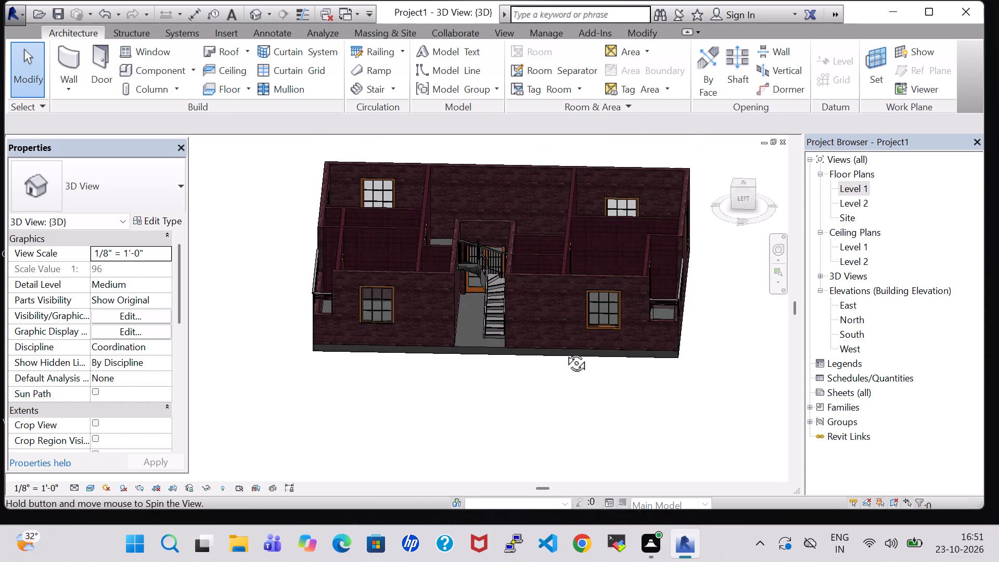
{"action": "middle_click_drag", "start_coordinate": [565, 351], "coordinate": [564, 406], "text": "shift"}
{"action": "middle_click", "coordinate": [564, 406], "text": "shift"}
{"action": "middle_click_drag", "start_coordinate": [685, 399], "coordinate": [608, 398], "text": "shift"}
{"action": "middle_click_drag", "start_coordinate": [680, 386], "coordinate": [415, 386]}
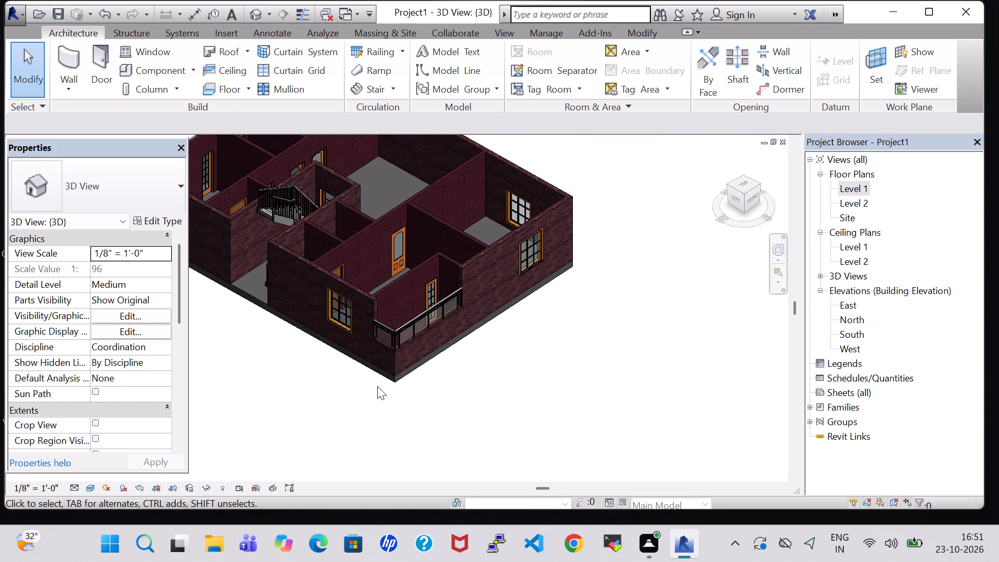
{"action": "middle_click_drag", "start_coordinate": [558, 304], "coordinate": [448, 361], "text": "shift"}
{"action": "middle_click_drag", "start_coordinate": [640, 373], "coordinate": [580, 352], "text": "shift"}
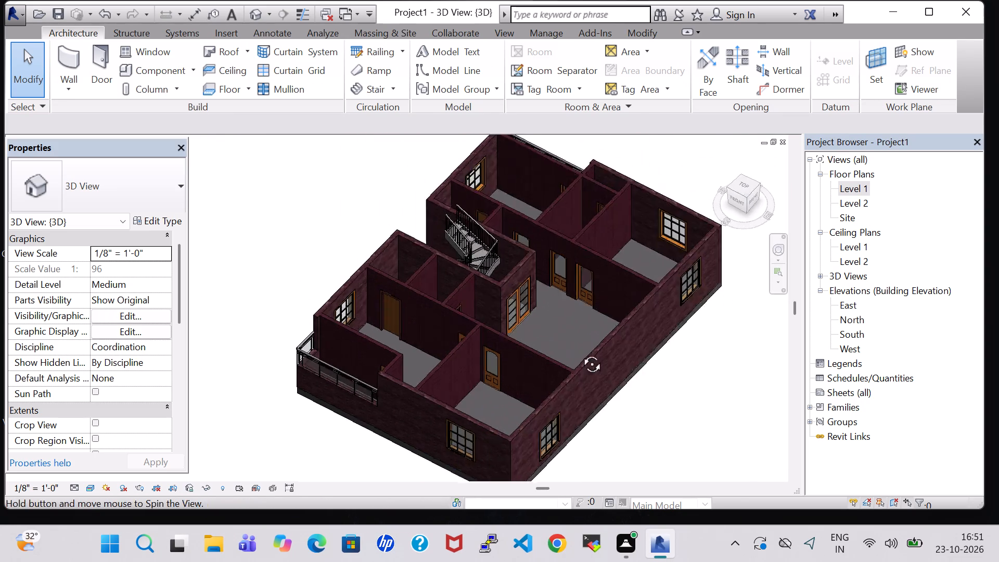
{"action": "middle_click_drag", "start_coordinate": [580, 352], "coordinate": [568, 347], "text": "shift"}
{"action": "middle_click_drag", "start_coordinate": [657, 444], "coordinate": [619, 427], "text": "shift"}
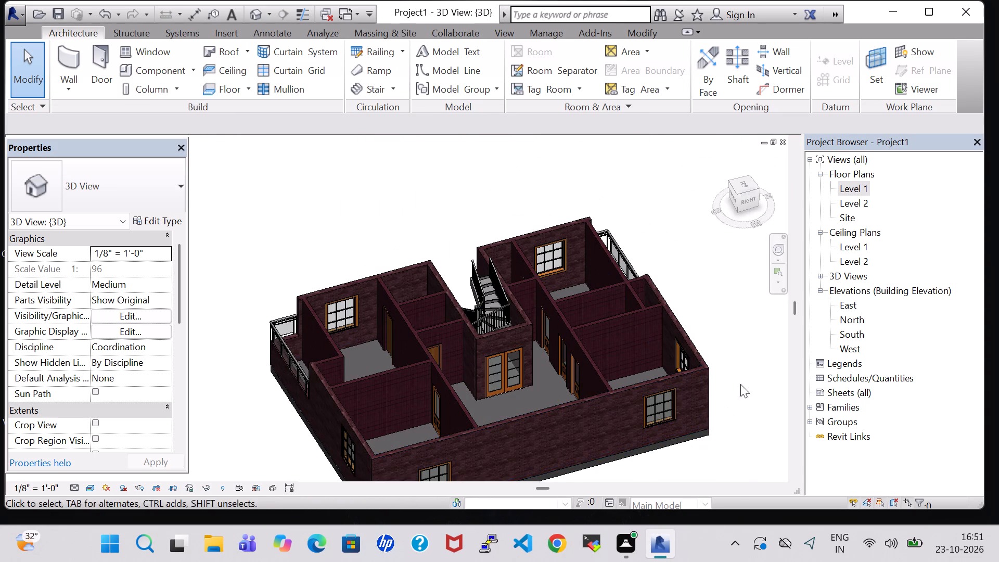
{"action": "middle_click_drag", "start_coordinate": [744, 380], "coordinate": [697, 340]}
{"action": "middle_click_drag", "start_coordinate": [652, 430], "coordinate": [626, 421], "text": "shift"}
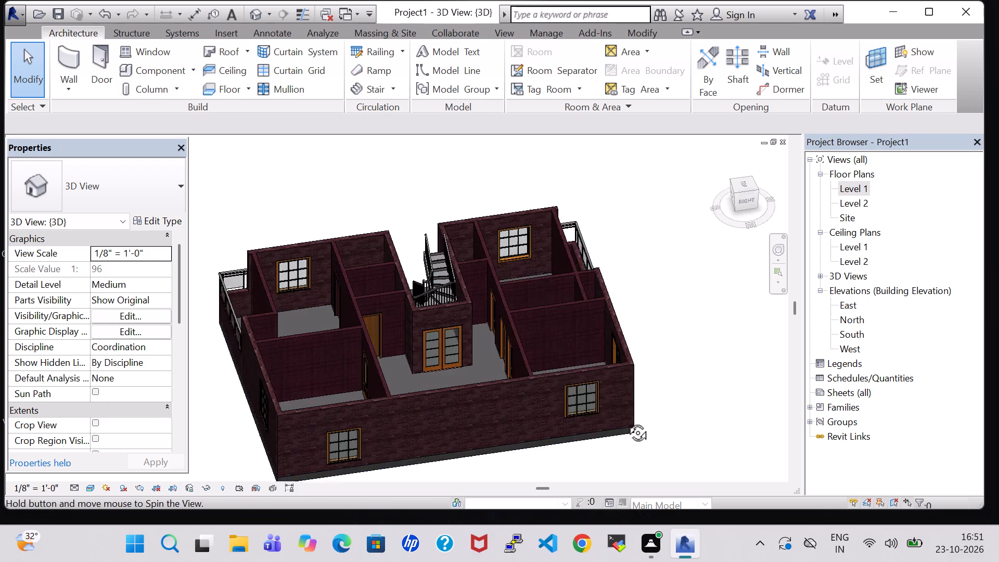
{"action": "middle_click_drag", "start_coordinate": [626, 421], "coordinate": [629, 422], "text": "shift"}
{"action": "middle_click_drag", "start_coordinate": [626, 421], "coordinate": [604, 362], "text": "shift"}
{"action": "middle_click", "coordinate": [604, 362], "text": "shift"}
{"action": "middle_click", "coordinate": [624, 446], "text": "shift"}
{"action": "middle_click_drag", "start_coordinate": [374, 446], "coordinate": [629, 449], "text": "shift"}
{"action": "middle_click_drag", "start_coordinate": [315, 352], "coordinate": [416, 370]}
{"action": "middle_click_drag", "start_coordinate": [270, 351], "coordinate": [517, 418]}
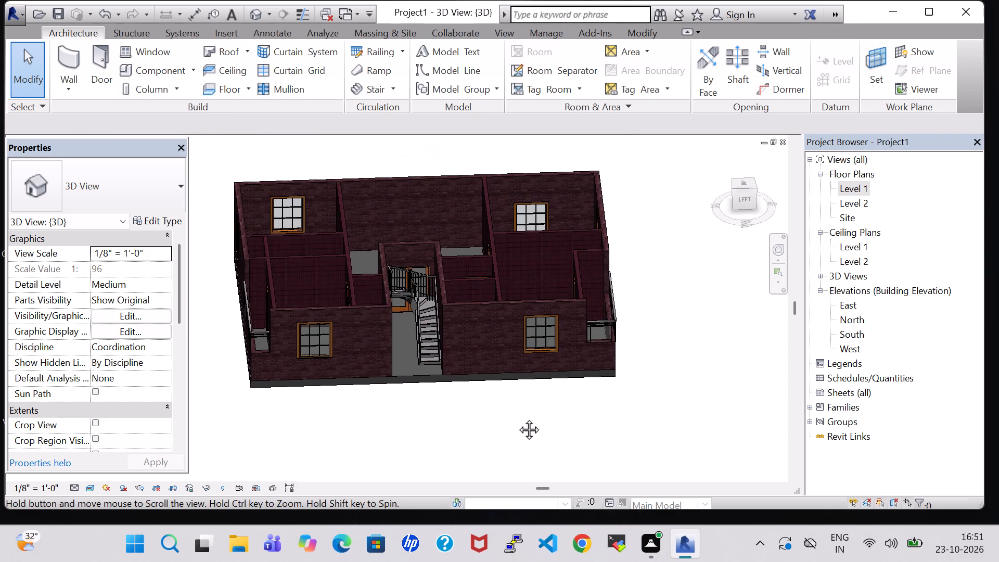
{"action": "middle_click_drag", "start_coordinate": [517, 418], "coordinate": [516, 420]}
{"action": "middle_click_drag", "start_coordinate": [526, 420], "coordinate": [526, 381], "text": "shift"}
{"action": "double_click", "coordinate": [847, 191]}
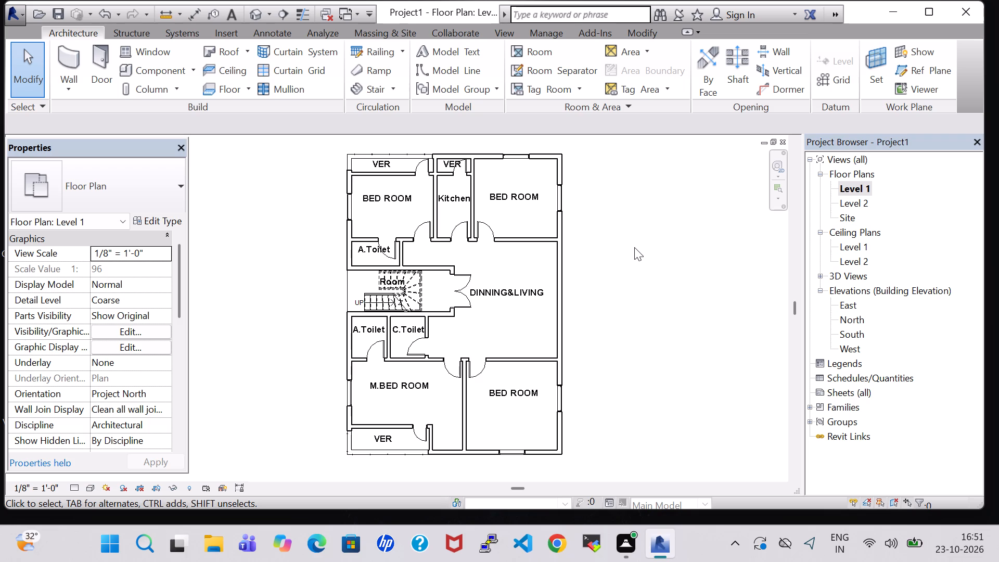
{"action": "middle_click_drag", "start_coordinate": [631, 241], "coordinate": [643, 248]}
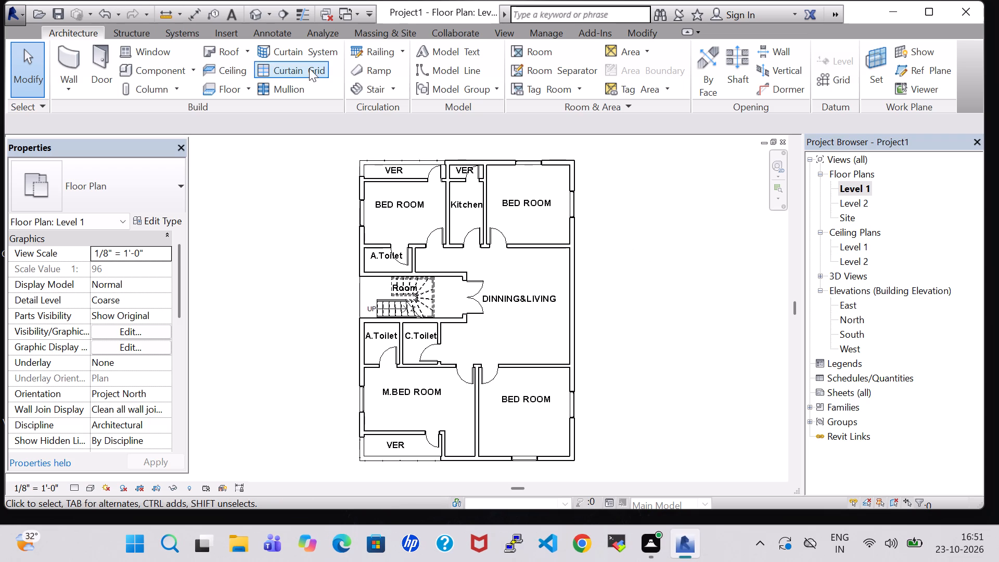
{"action": "left_click", "coordinate": [250, 10]}
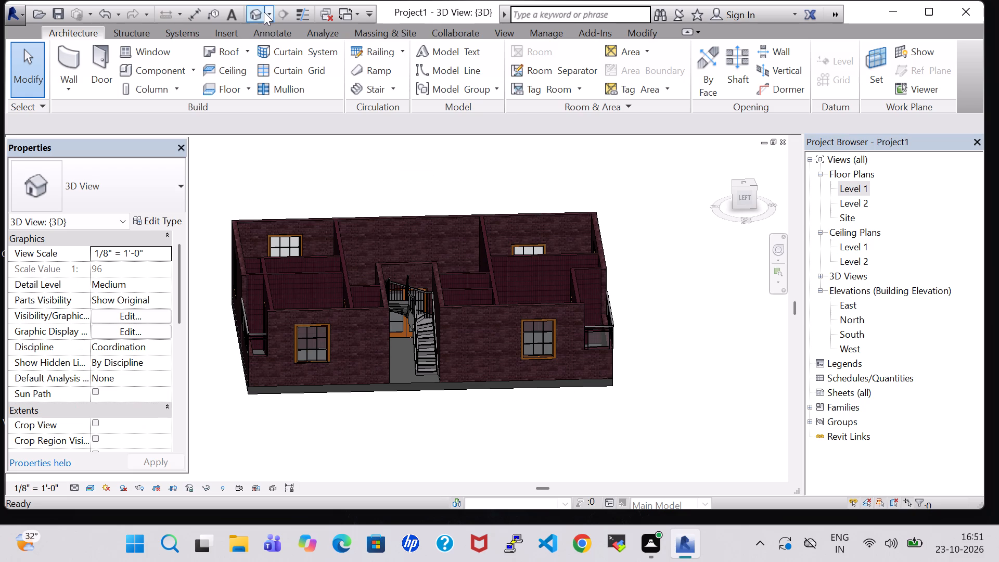
For the Level 1 plan, load the Transom with Trim window family from the US Imperial library's Windows folder.
{"action": "triple_click", "coordinate": [857, 185]}
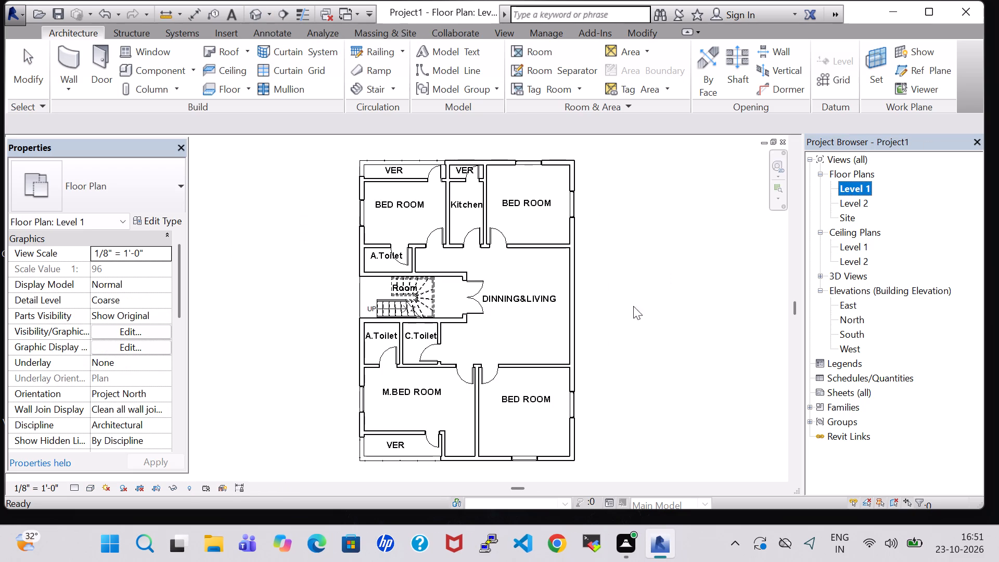
{"action": "left_click", "coordinate": [146, 54]}
{"action": "left_click", "coordinate": [644, 74]}
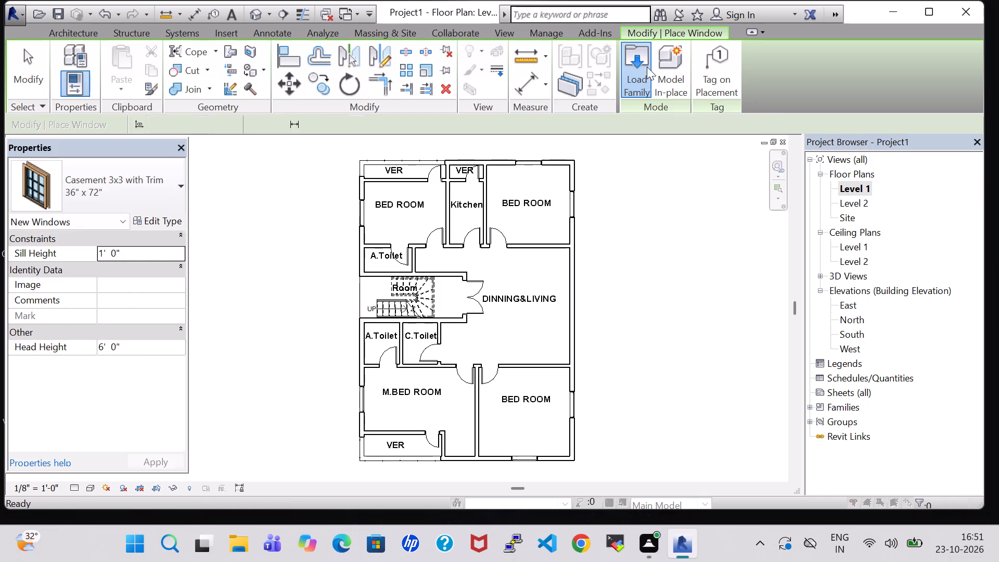
{"action": "scroll", "coordinate": [584, 275], "scroll_direction": "down", "scroll_amount": 2}
{"action": "scroll", "coordinate": [453, 273], "scroll_direction": "down", "scroll_amount": 3}
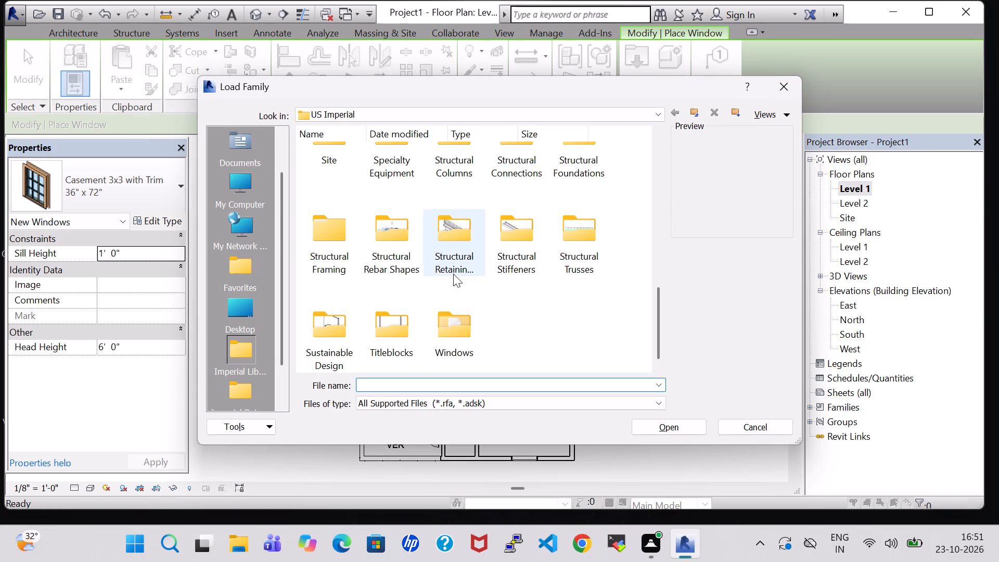
{"action": "double_click", "coordinate": [457, 322]}
{"action": "scroll", "coordinate": [467, 284], "scroll_direction": "down", "scroll_amount": 3}
{"action": "left_click", "coordinate": [528, 239]}
{"action": "left_click", "coordinate": [666, 428]}
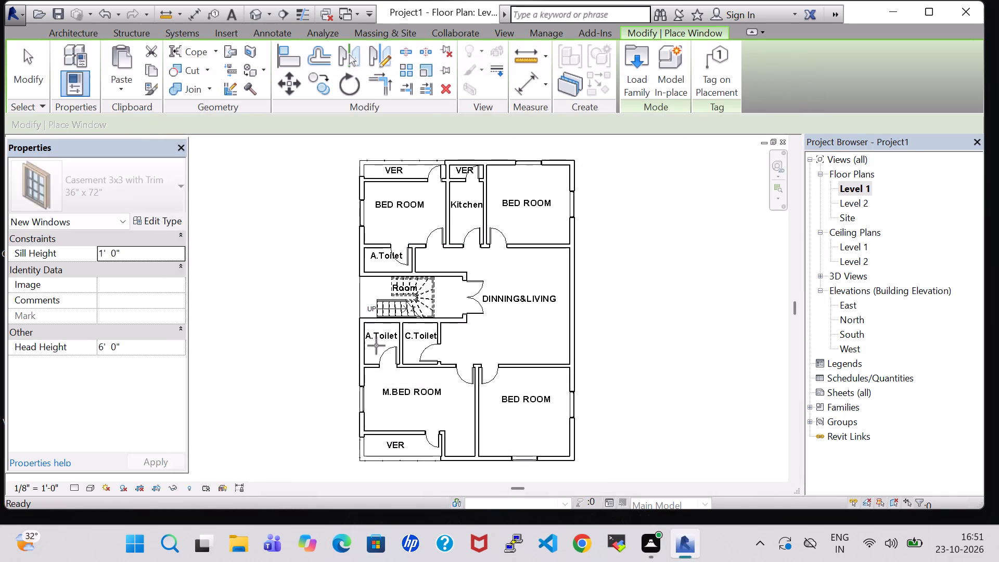
Place 24" x 24" Transom with Trim windows in both A.Toilets' west walls and in the wall between A.Toilet and C.Toilet.
{"action": "scroll", "coordinate": [362, 346], "scroll_direction": "up", "scroll_amount": 3}
{"action": "left_click", "coordinate": [361, 344]}
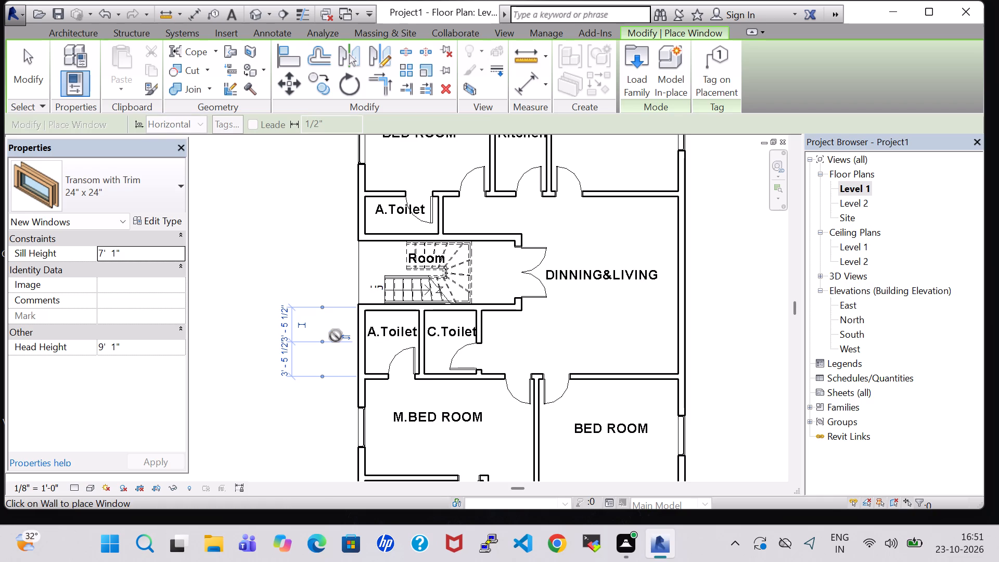
{"action": "left_click", "coordinate": [422, 336]}
{"action": "left_click", "coordinate": [361, 213]}
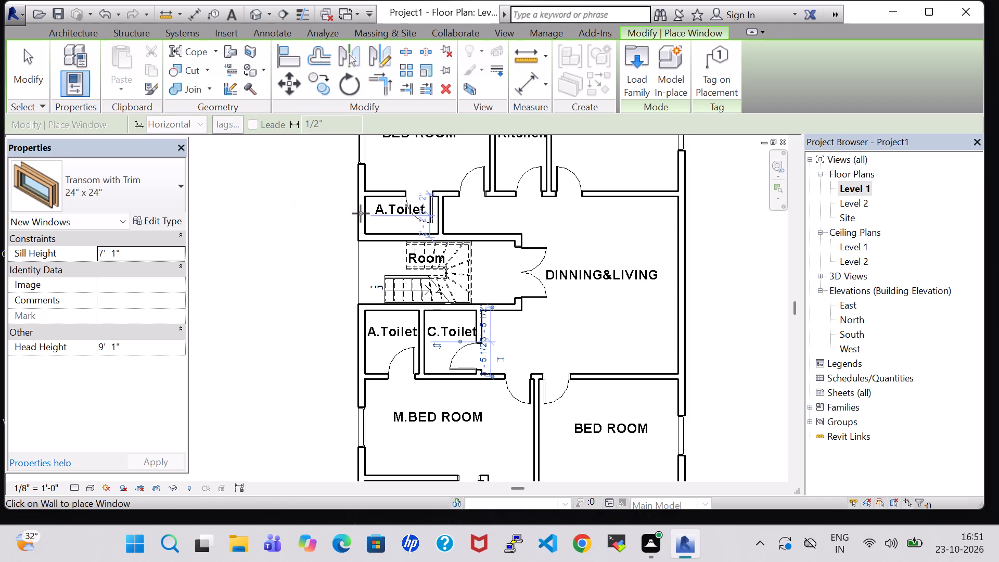
{"action": "scroll", "coordinate": [270, 328], "scroll_direction": "down", "scroll_amount": 3}
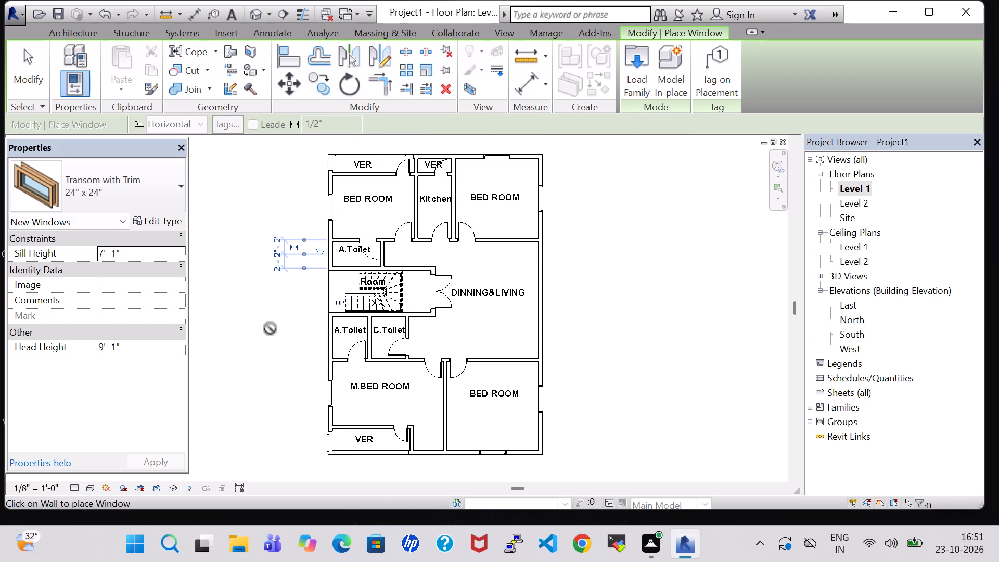
{"action": "key", "text": "Escape"}
{"action": "key", "text": "Escape"}
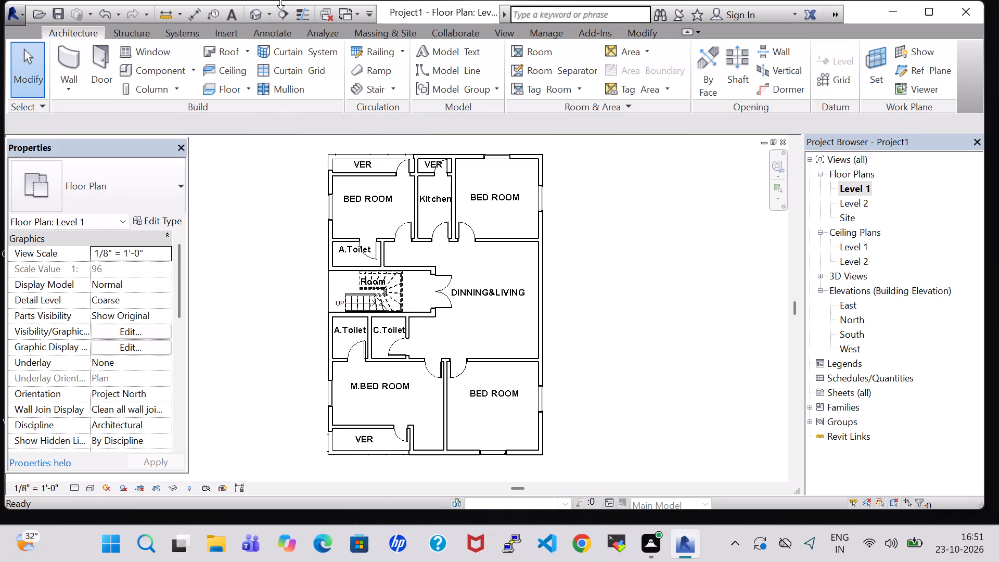
Examine the new toilet transom windows in the 3D view and return to the Level 1 floor plan.
{"action": "left_click", "coordinate": [250, 9]}
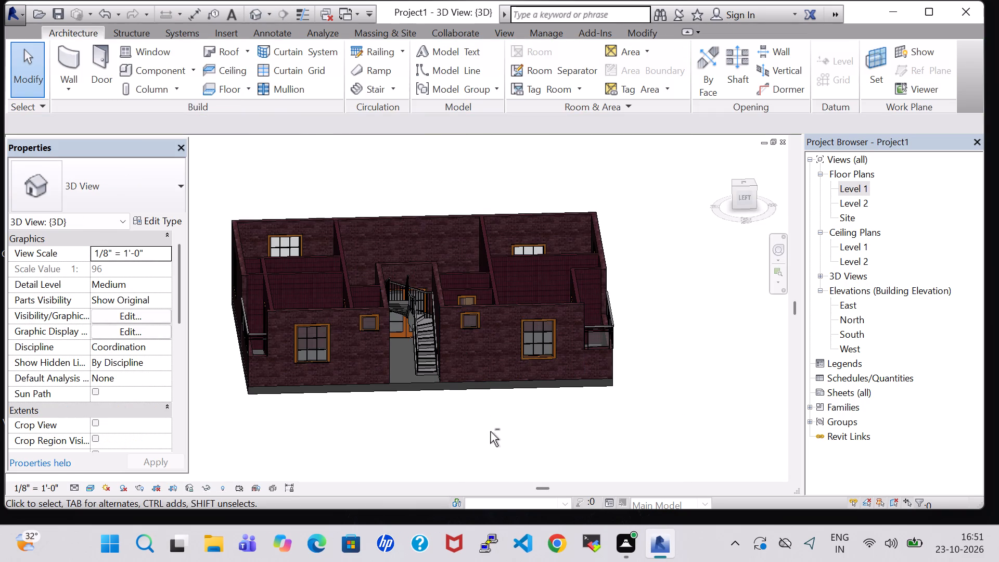
{"action": "middle_click_drag", "start_coordinate": [490, 431], "coordinate": [461, 477], "text": "shift"}
{"action": "middle_click_drag", "start_coordinate": [702, 378], "coordinate": [718, 467], "text": "shift"}
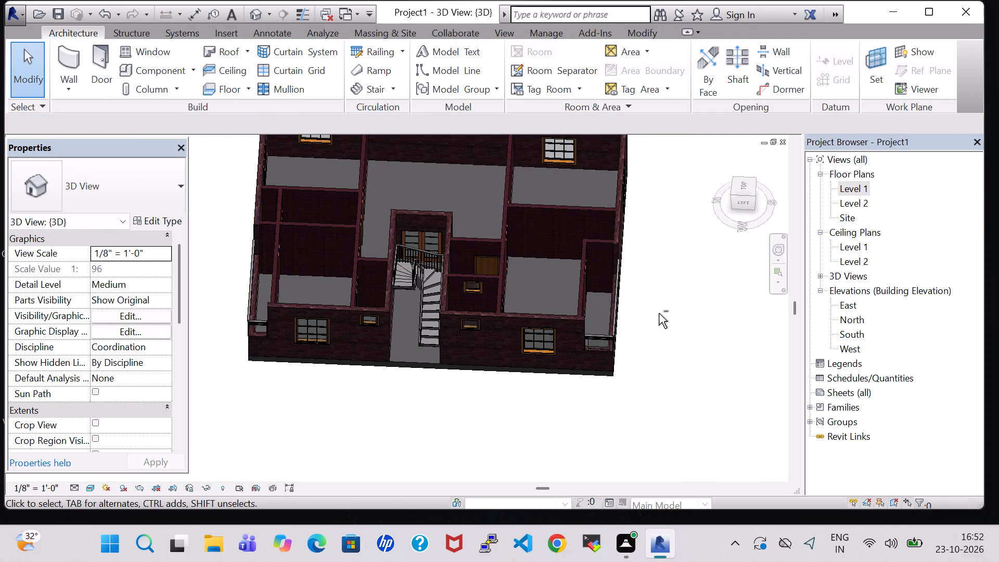
{"action": "middle_click_drag", "start_coordinate": [661, 311], "coordinate": [685, 417], "text": "shift"}
{"action": "middle_click_drag", "start_coordinate": [476, 417], "coordinate": [487, 359], "text": "shift"}
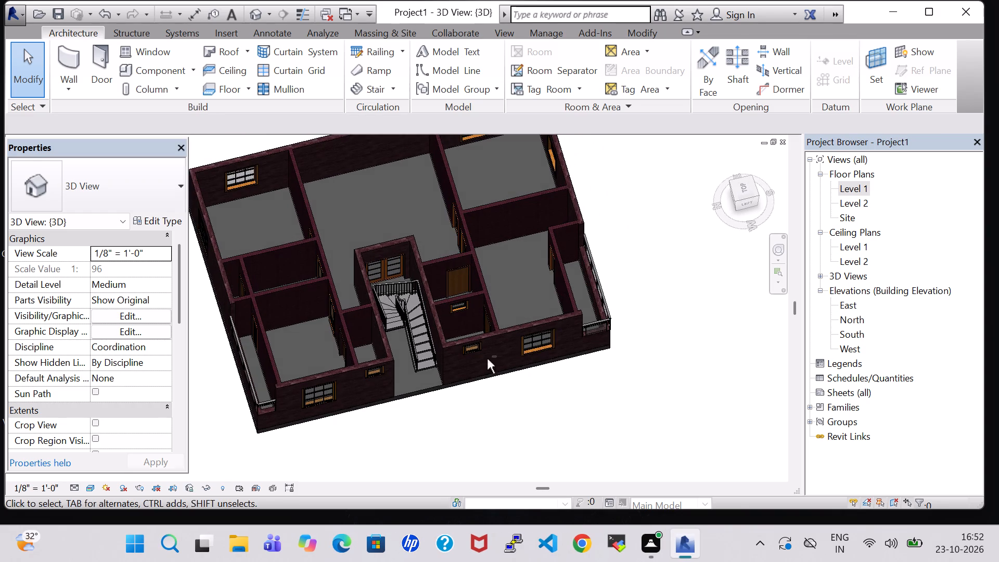
{"action": "middle_click_drag", "start_coordinate": [679, 419], "coordinate": [654, 331], "text": "shift"}
{"action": "middle_click", "coordinate": [655, 331], "text": "shift"}
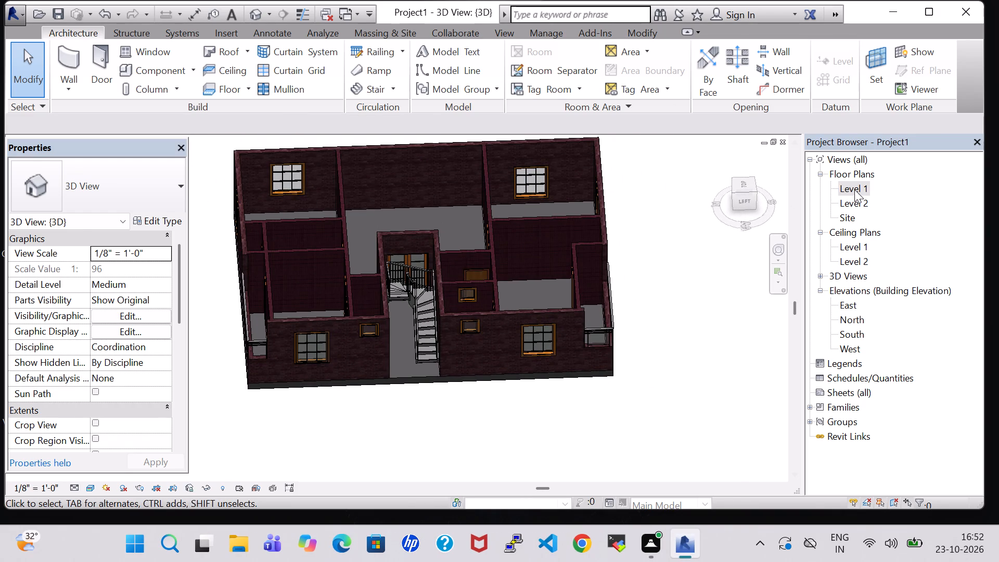
{"action": "double_click", "coordinate": [854, 189]}
{"action": "scroll", "coordinate": [627, 299], "scroll_direction": "down", "scroll_amount": 2}
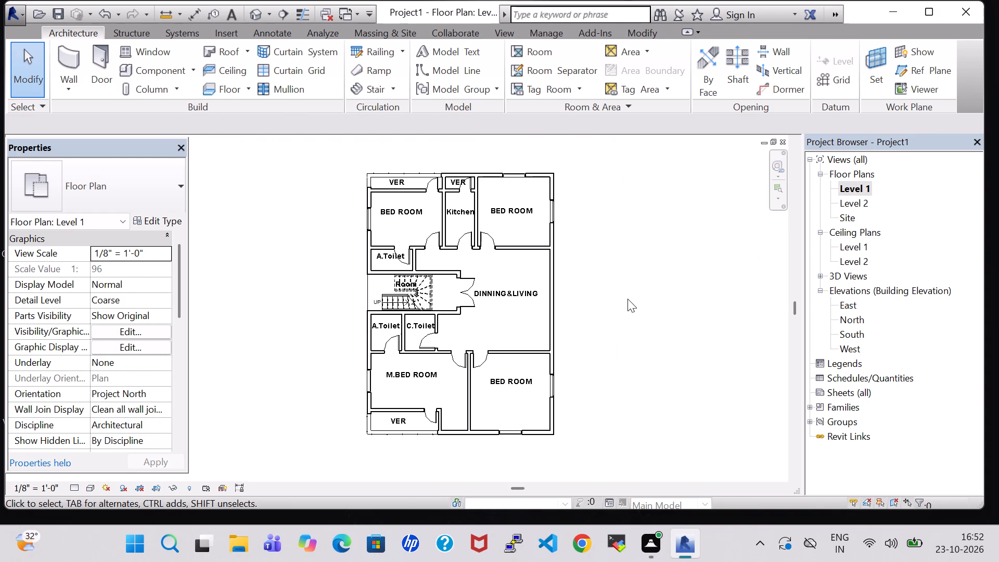
{"action": "scroll", "coordinate": [660, 305], "scroll_direction": "up", "scroll_amount": 1}
{"action": "middle_click", "coordinate": [660, 305]}
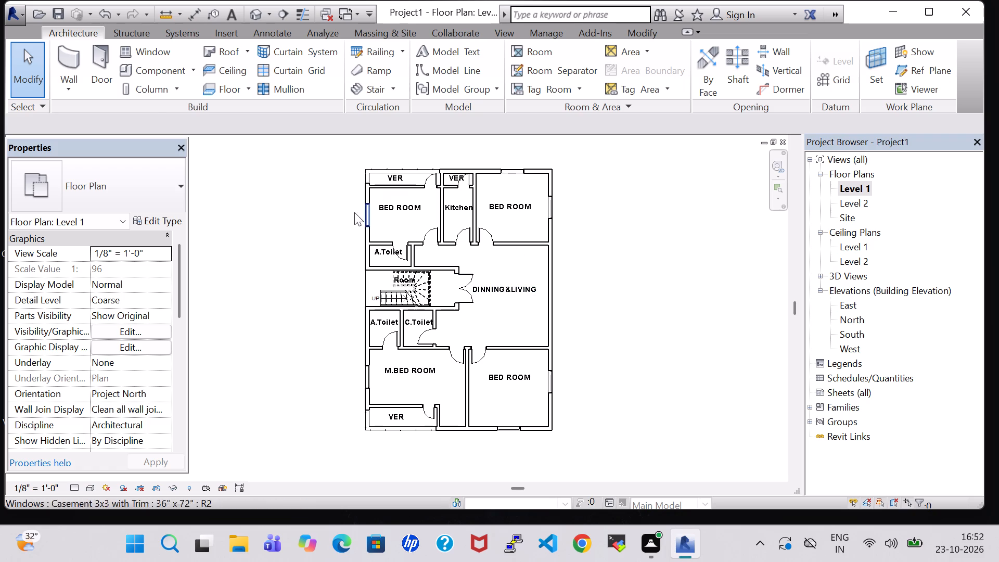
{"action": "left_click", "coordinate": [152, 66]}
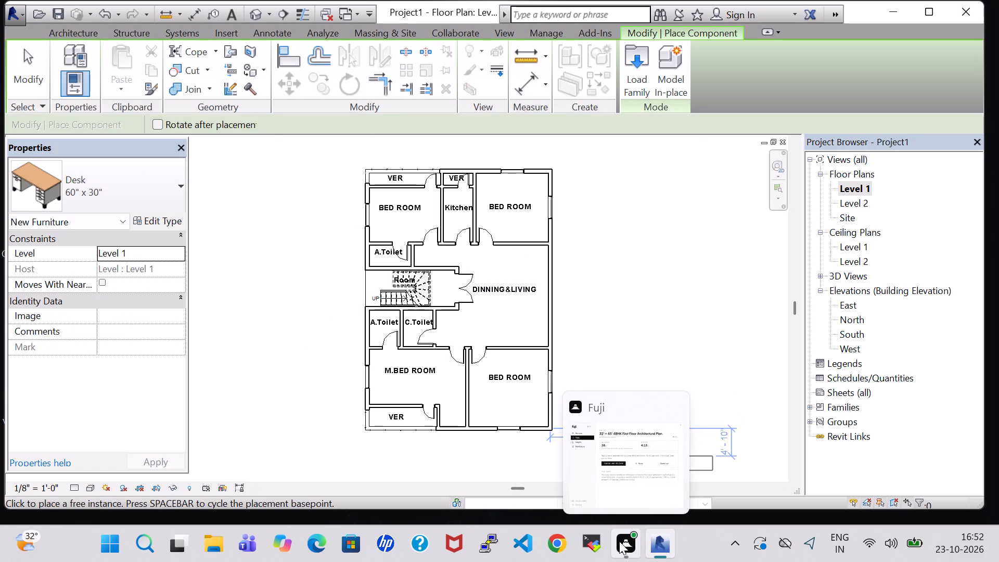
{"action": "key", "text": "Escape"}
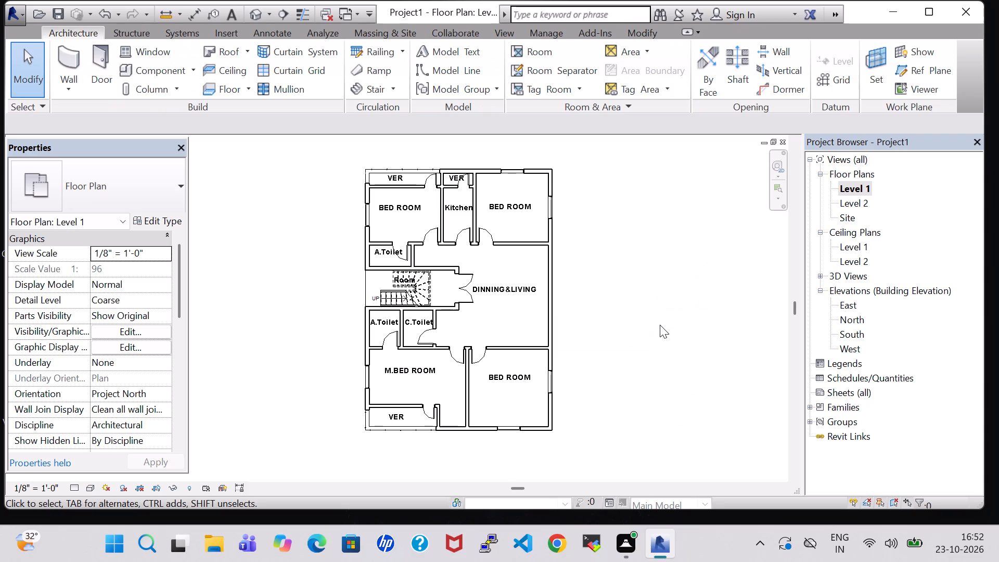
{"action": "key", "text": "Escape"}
Load the Bed-Box component family from the library's Furniture > Beds folder.
{"action": "left_click", "coordinate": [161, 74]}
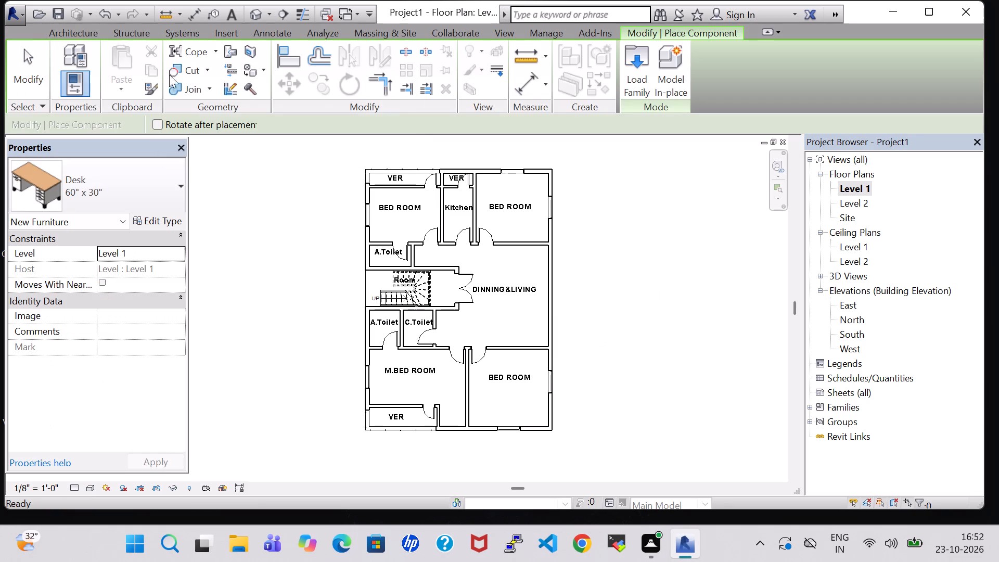
{"action": "left_click", "coordinate": [639, 86]}
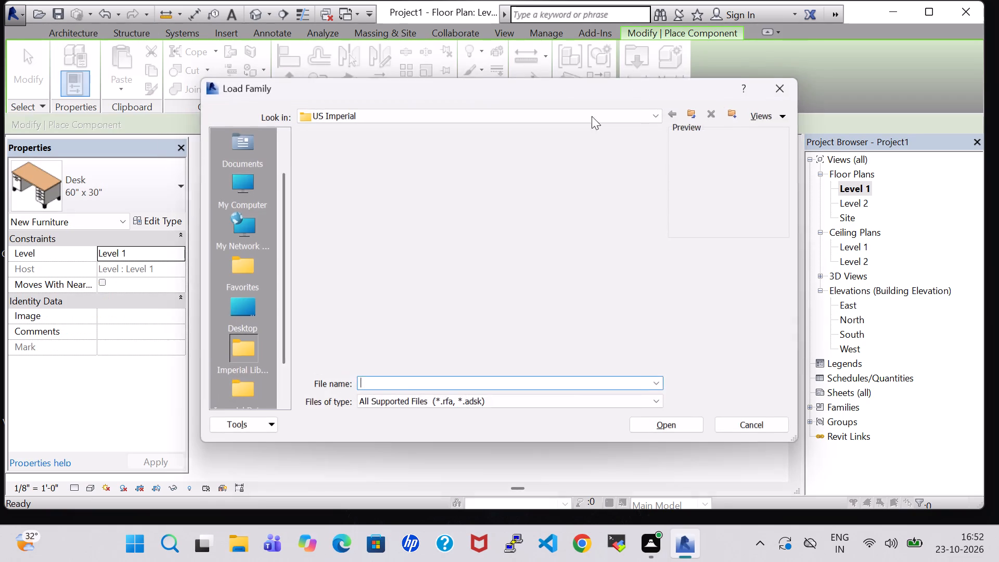
{"action": "scroll", "coordinate": [591, 257], "scroll_direction": "down", "scroll_amount": 1}
{"action": "double_click", "coordinate": [579, 225]}
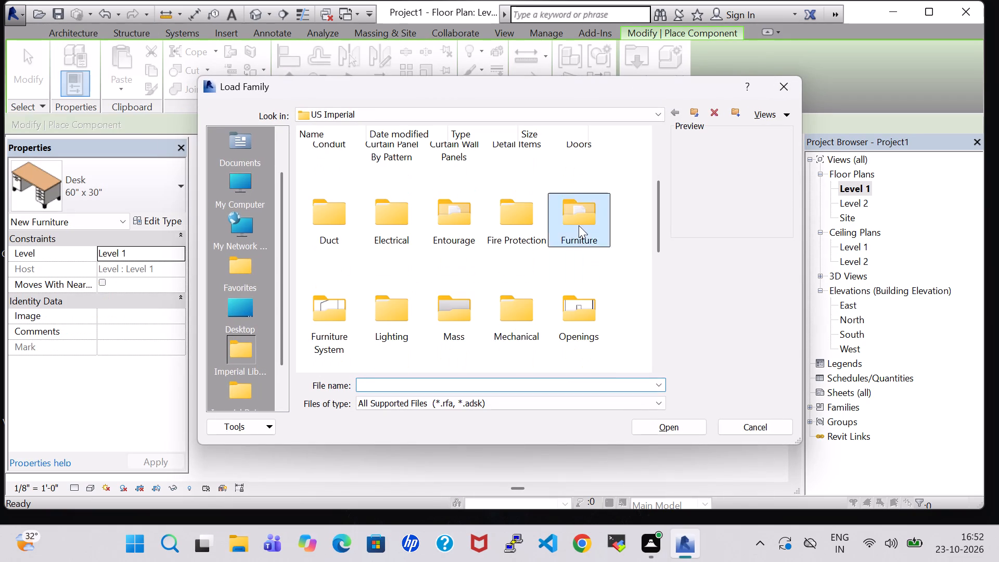
{"action": "double_click", "coordinate": [356, 175]}
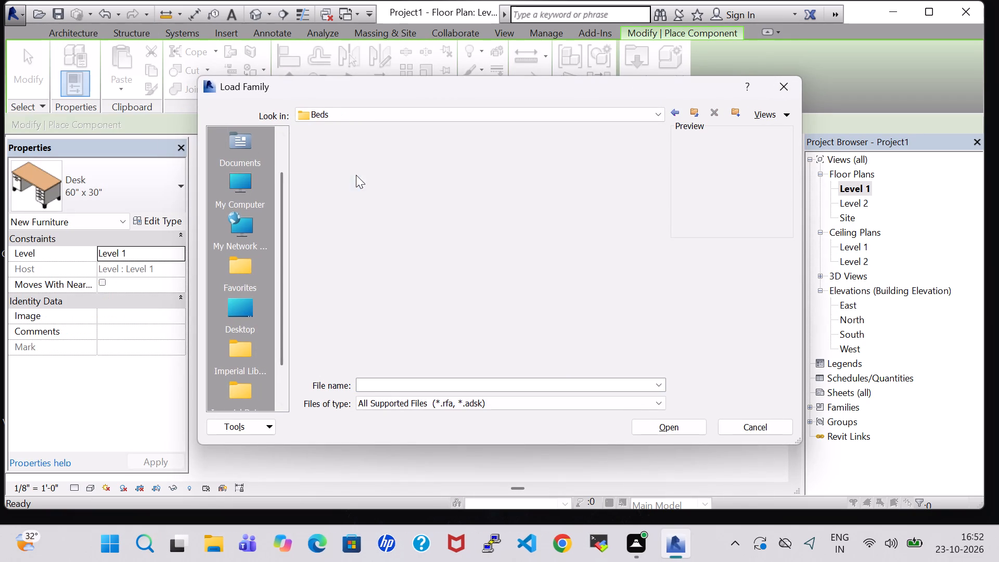
{"action": "left_click", "coordinate": [324, 161]}
{"action": "left_click", "coordinate": [663, 428]}
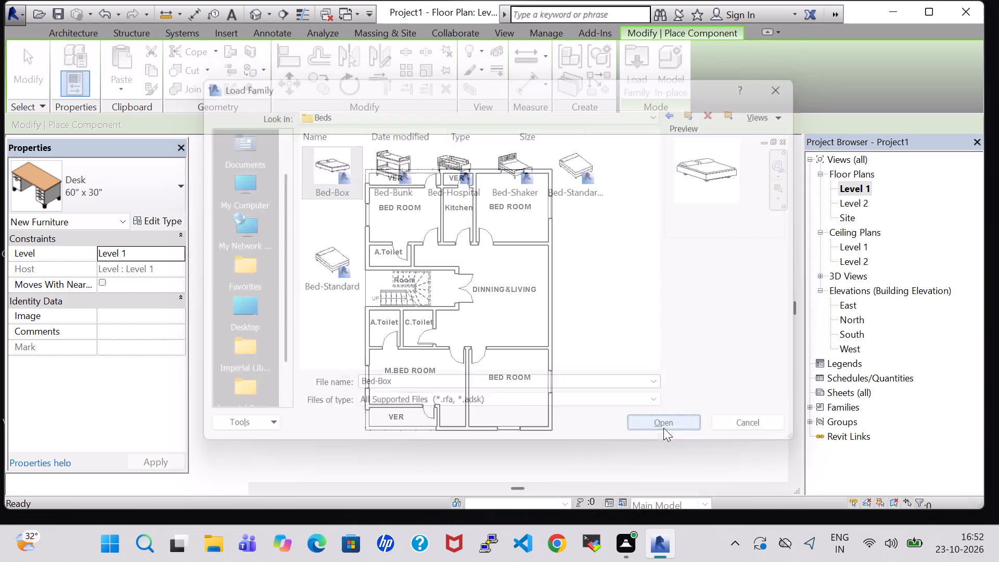
Place Double 53" x 74" Bed-Box beds in the two northern bedrooms, rotated so their pillows face the outer west and east walls.
{"action": "scroll", "coordinate": [440, 211], "scroll_direction": "up", "scroll_amount": 4}
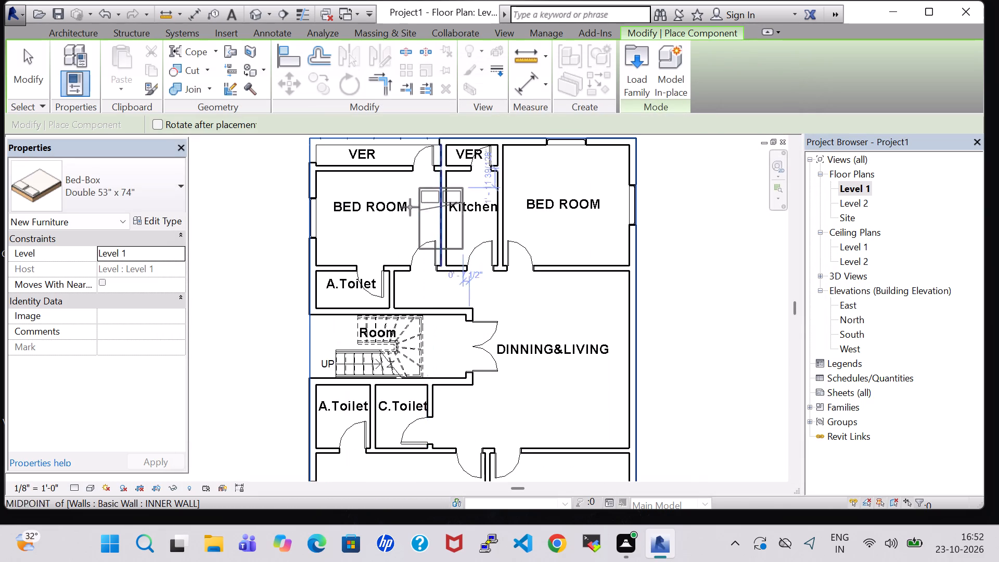
{"action": "key", "text": "space"}
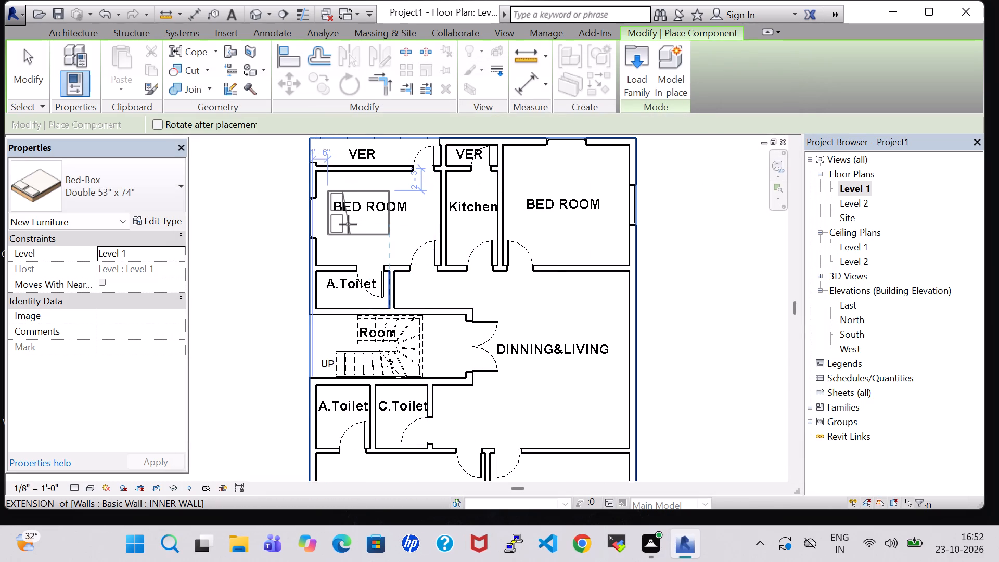
{"action": "scroll", "coordinate": [348, 224], "scroll_direction": "up", "scroll_amount": 1}
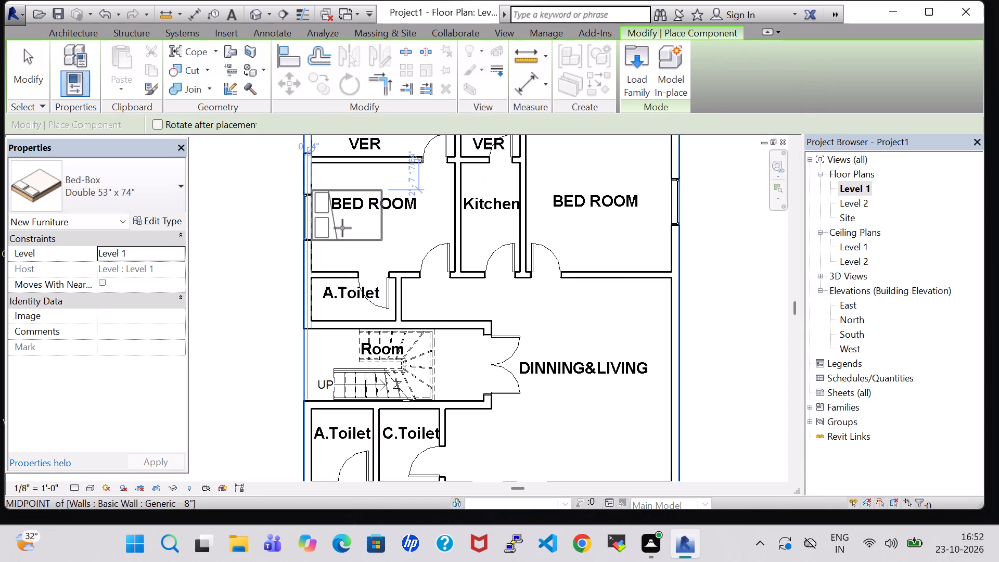
{"action": "left_click", "coordinate": [342, 228]}
{"action": "key", "text": "space"}
{"action": "key", "text": "space"}
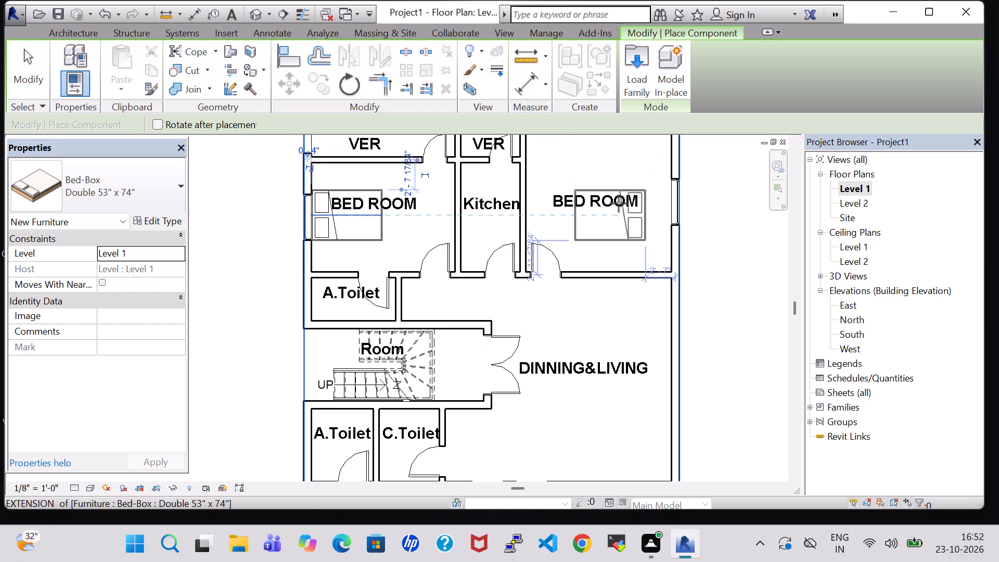
{"action": "key", "text": "space"}
{"action": "key", "text": "space"}
{"action": "key", "text": "space"}
{"action": "key", "text": "space"}
{"action": "key", "text": "space"}
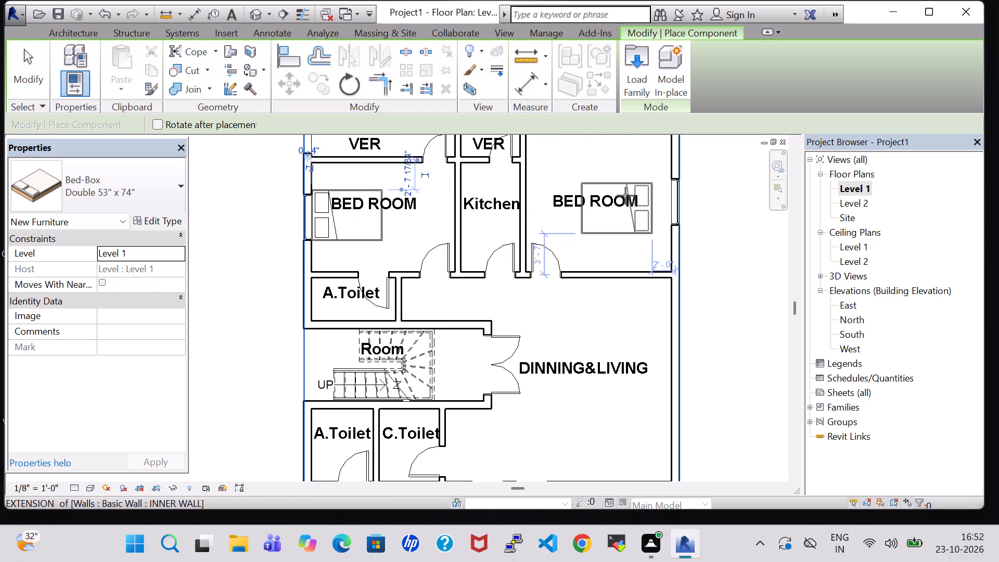
{"action": "left_click", "coordinate": [648, 182]}
Place Double 53" x 74" beds against the M.BED ROOM's west wall and the southeast bedroom's east wall, pillows toward the walls.
{"action": "scroll", "coordinate": [607, 313], "scroll_direction": "down", "scroll_amount": 2}
{"action": "middle_click_drag", "start_coordinate": [626, 342], "coordinate": [594, 227]}
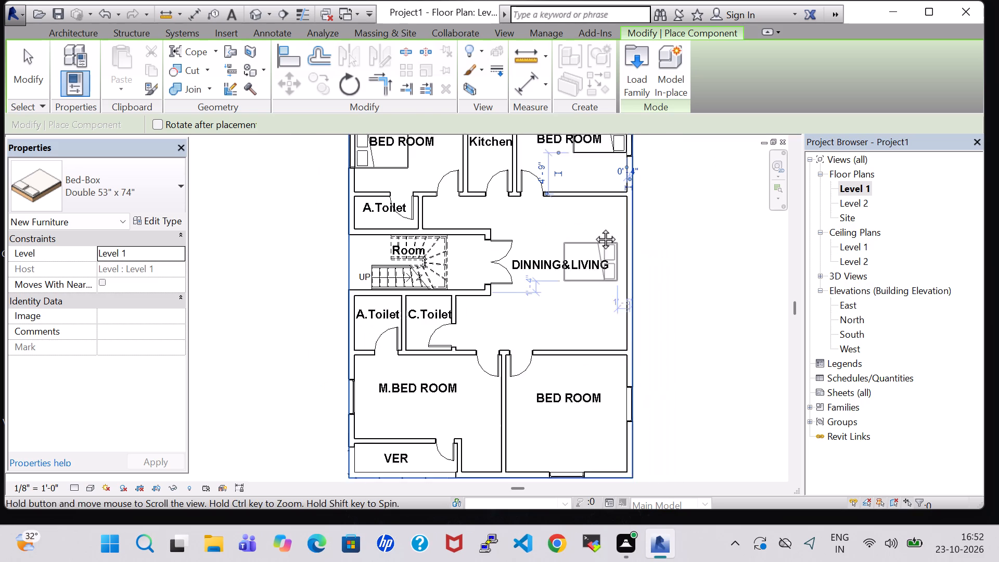
{"action": "middle_click_drag", "start_coordinate": [594, 227], "coordinate": [593, 226]}
{"action": "key", "text": "space"}
{"action": "key", "text": "space"}
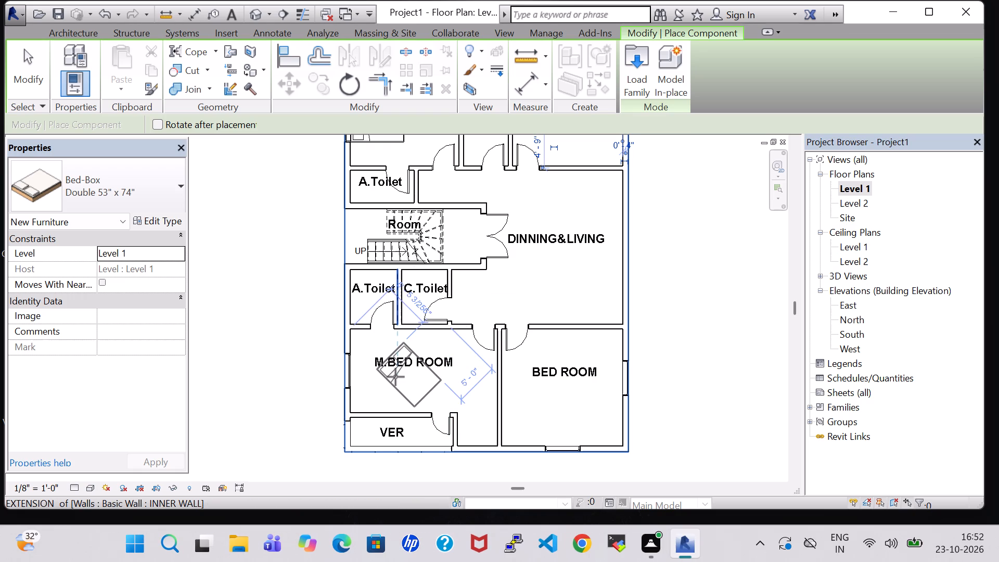
{"action": "key", "text": "space"}
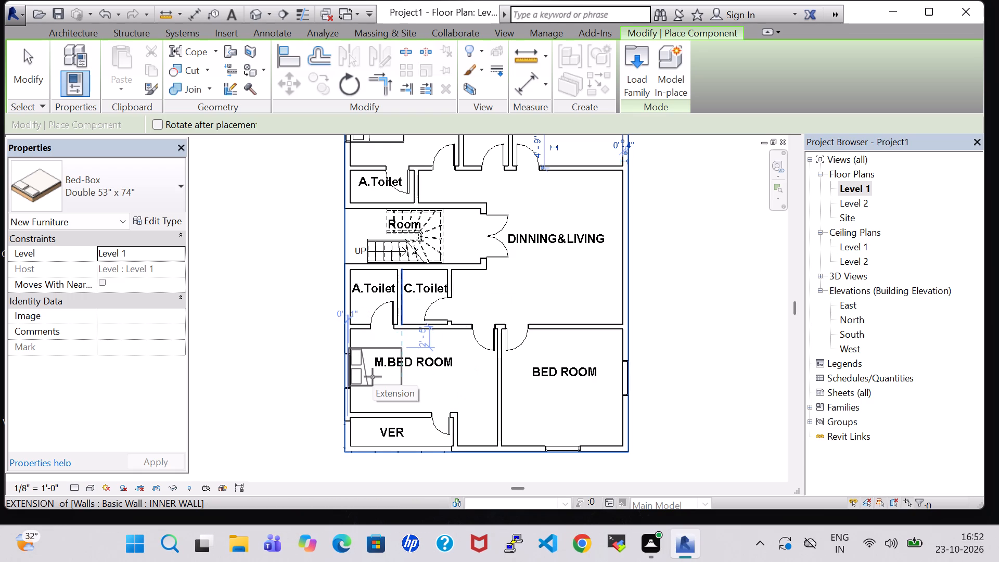
{"action": "left_click", "coordinate": [373, 377]}
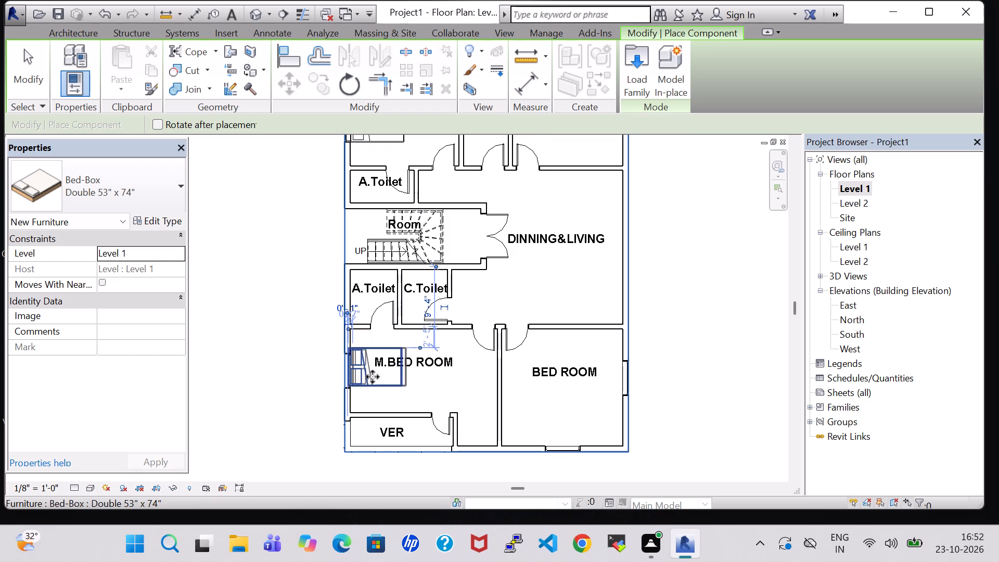
{"action": "key", "text": "space"}
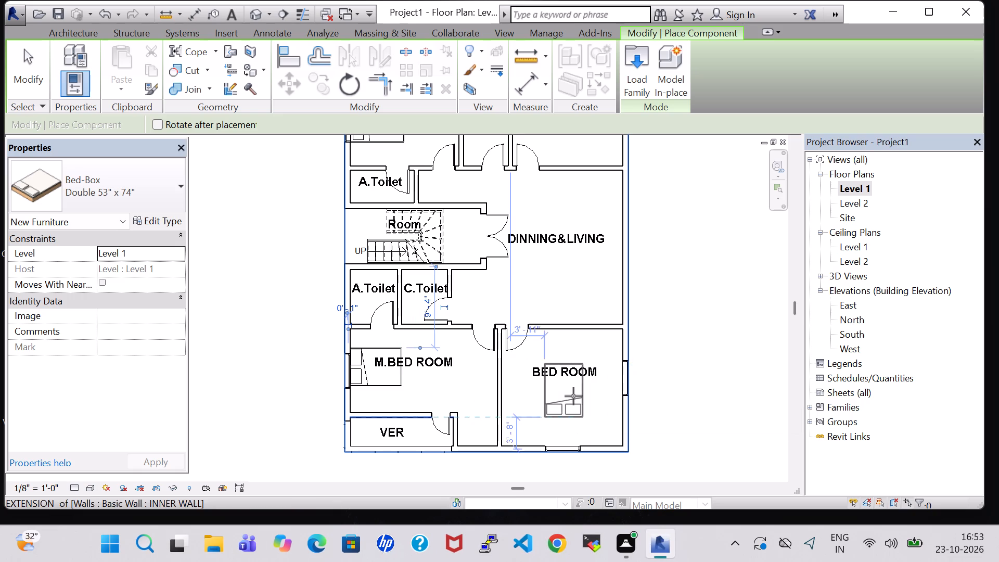
{"action": "key", "text": "space"}
{"action": "left_click", "coordinate": [599, 367]}
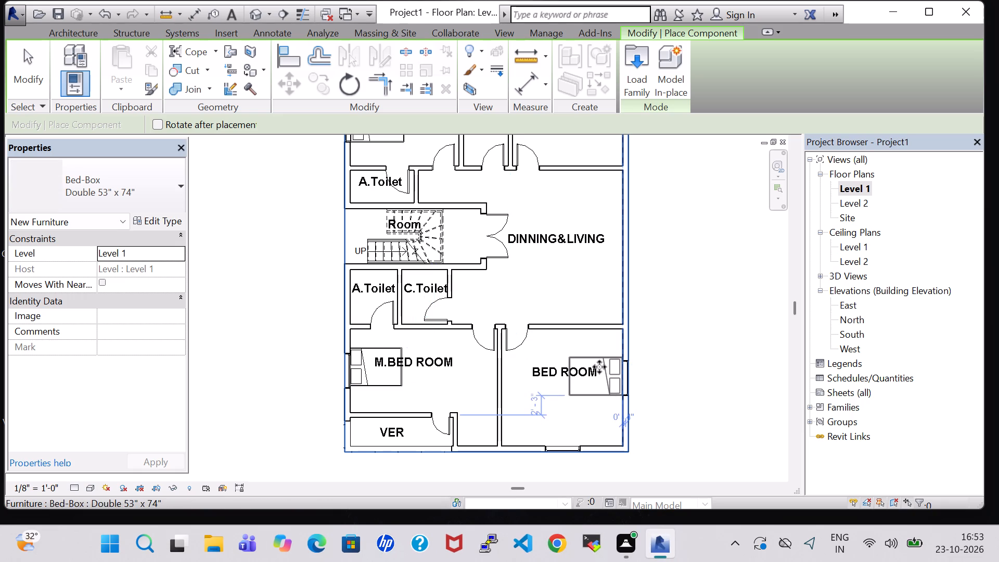
{"action": "key", "text": "Escape"}
{"action": "key", "text": "Escape"}
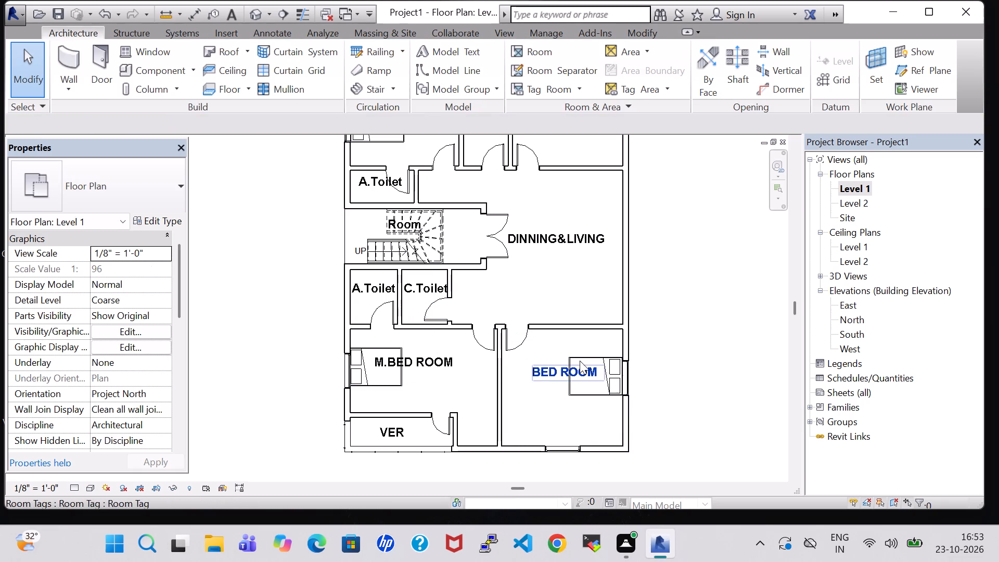
Change the beds in the M.BED ROOM and the southeast bedroom to the Queen 60" x 79" type.
{"action": "left_click", "coordinate": [580, 361]}
{"action": "left_click", "coordinate": [653, 347]}
{"action": "left_click", "coordinate": [369, 348]}
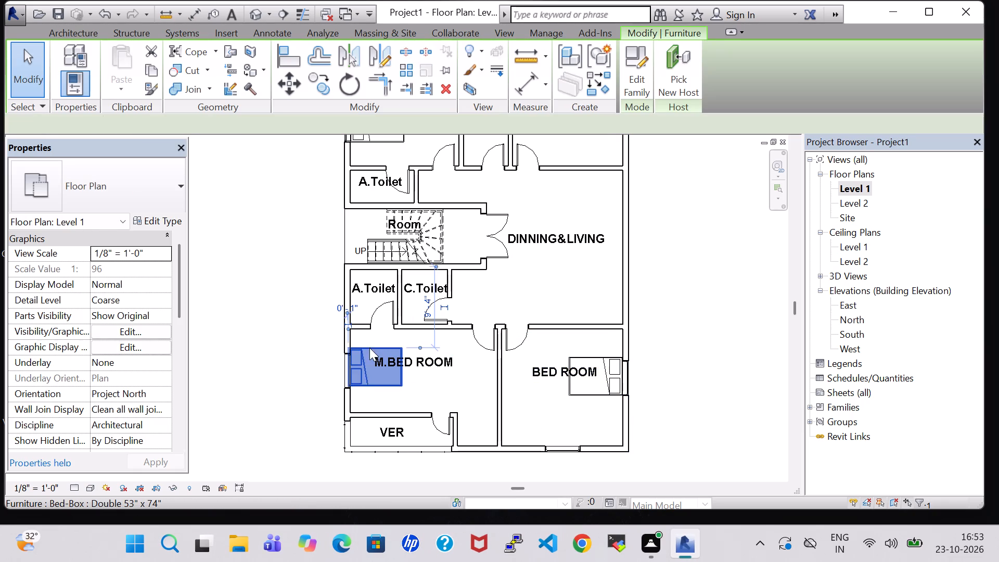
{"action": "left_click", "coordinate": [132, 183]}
{"action": "left_click", "coordinate": [104, 287]}
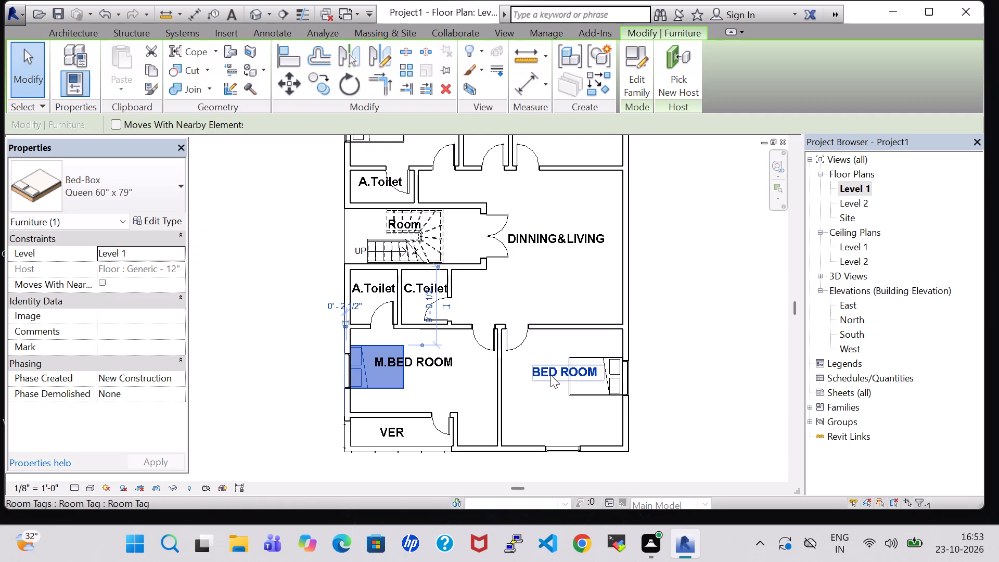
{"action": "left_click", "coordinate": [584, 391]}
{"action": "left_click", "coordinate": [96, 185]}
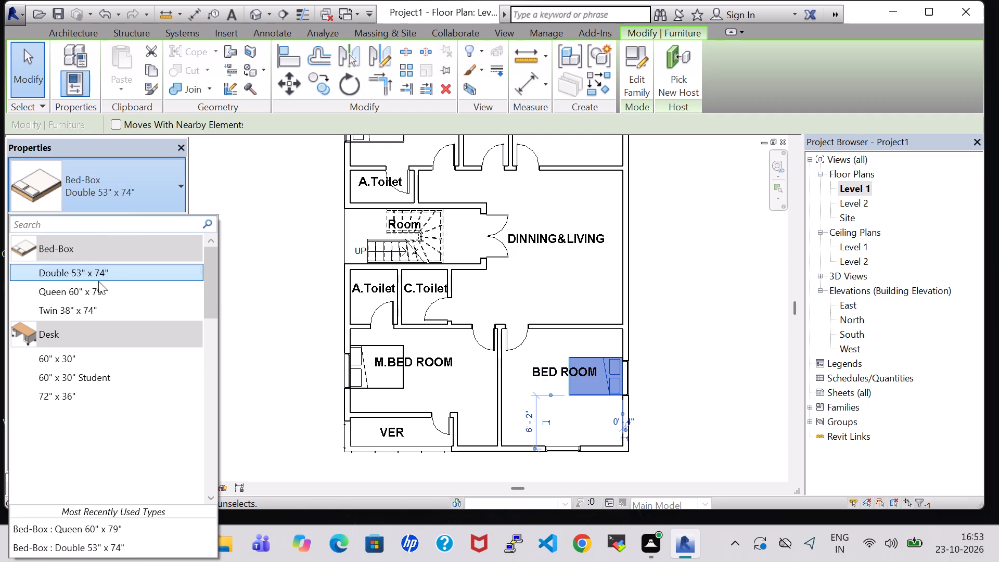
{"action": "left_click", "coordinate": [99, 291]}
{"action": "left_click", "coordinate": [662, 287]}
Change the beds in the northeast and northwest bedrooms to the Queen 60" x 79" type.
{"action": "middle_click_drag", "start_coordinate": [664, 277], "coordinate": [636, 366]}
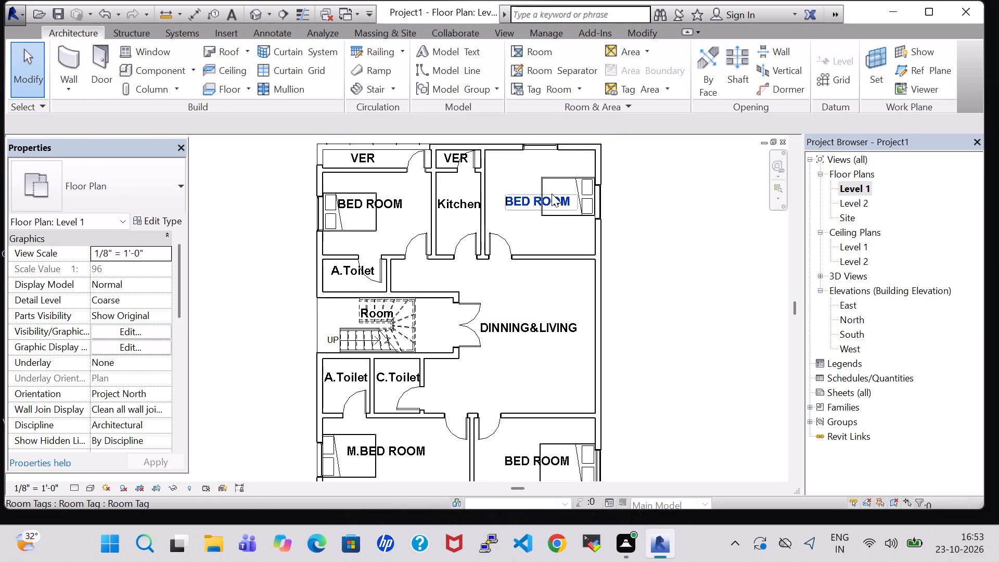
{"action": "left_click", "coordinate": [559, 217]}
{"action": "left_click", "coordinate": [151, 181]}
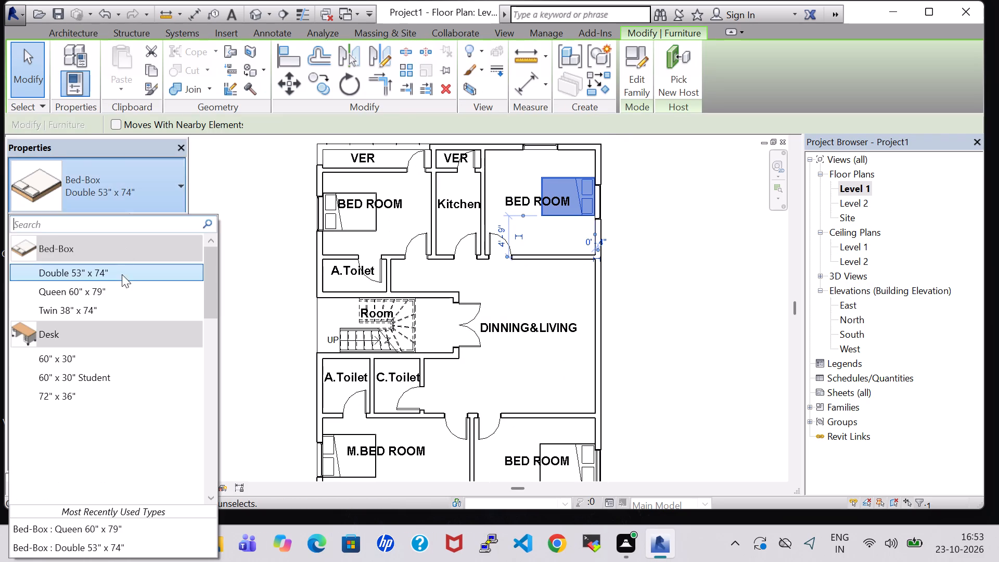
{"action": "left_click", "coordinate": [120, 292]}
{"action": "left_click", "coordinate": [349, 229]}
{"action": "left_click", "coordinate": [131, 185]}
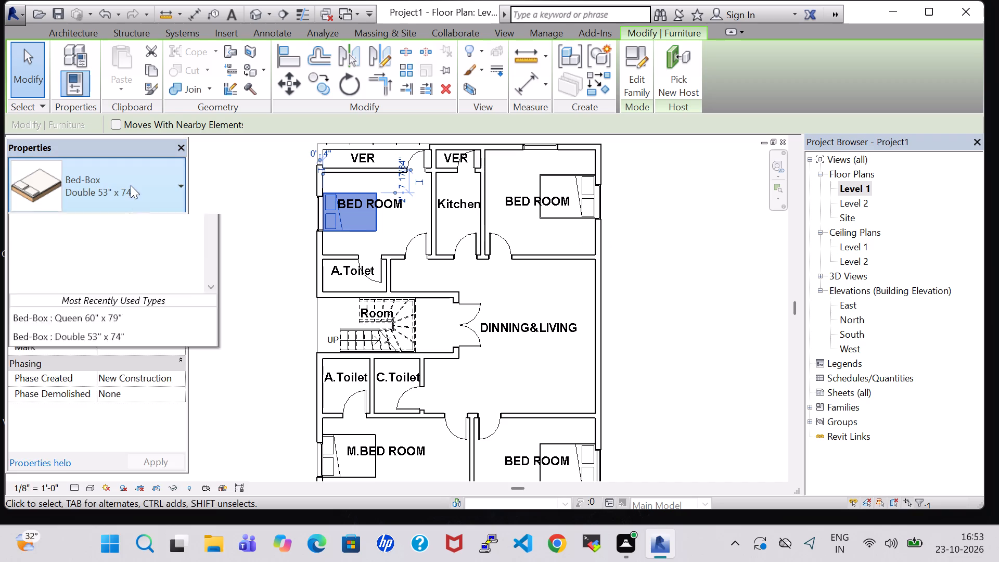
{"action": "left_click", "coordinate": [107, 291]}
{"action": "left_click", "coordinate": [702, 248]}
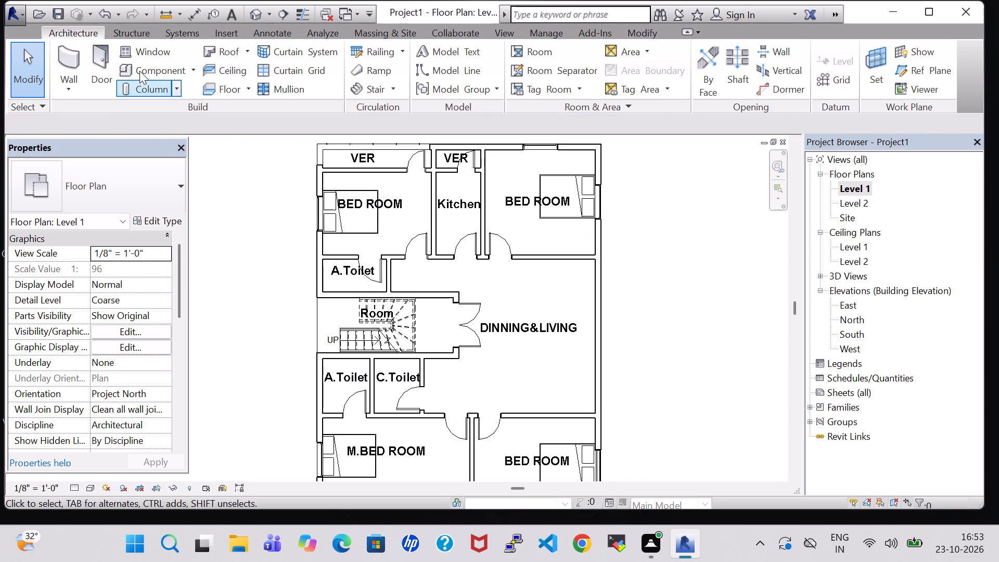
Load the Table-Night Stand component family from the US Imperial library's Furniture > Tables folder.
{"action": "left_click", "coordinate": [139, 71]}
{"action": "left_click", "coordinate": [649, 86]}
{"action": "scroll", "coordinate": [617, 297], "scroll_direction": "down", "scroll_amount": 1}
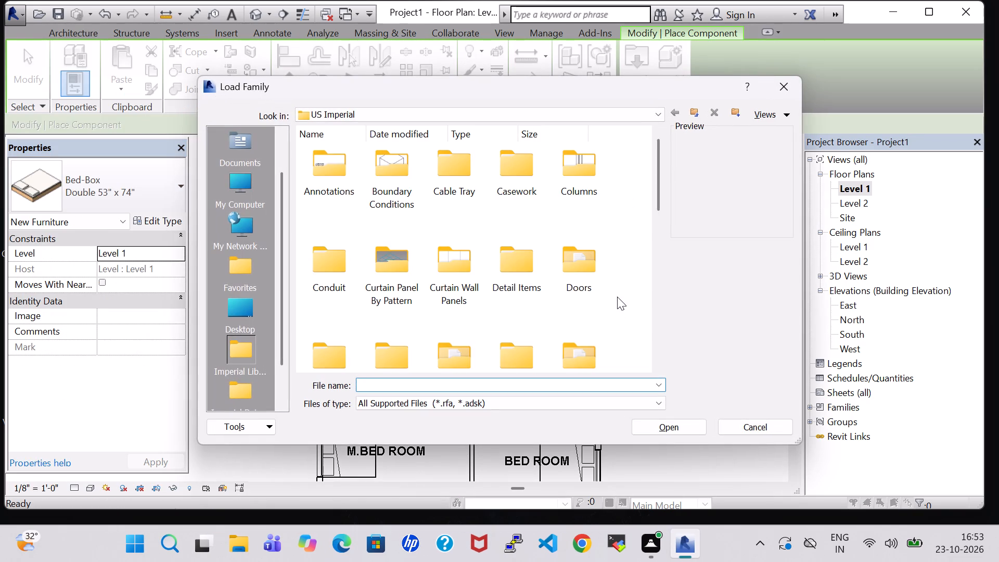
{"action": "double_click", "coordinate": [593, 232]}
{"action": "double_click", "coordinate": [521, 180]}
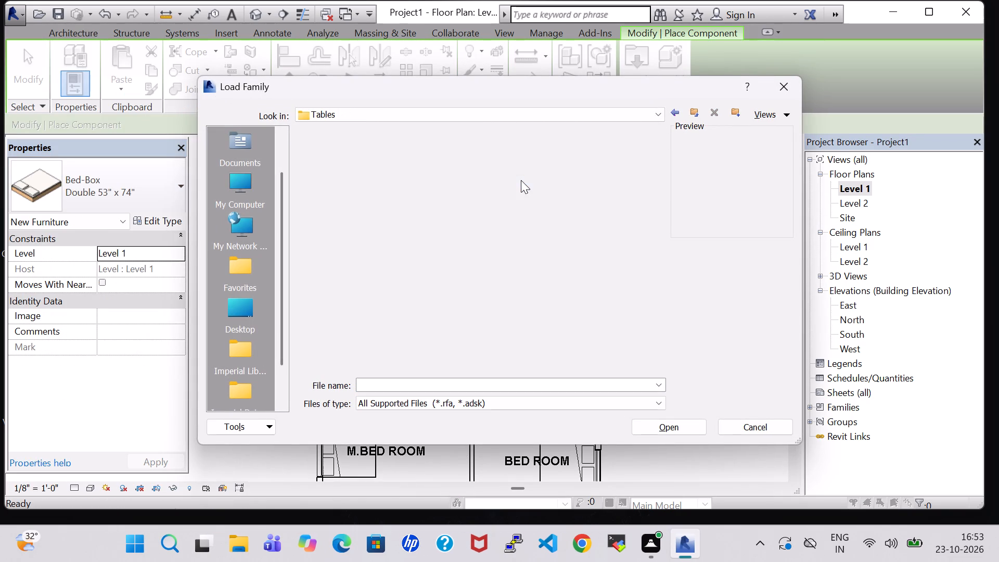
{"action": "left_click", "coordinate": [536, 260]}
{"action": "left_click", "coordinate": [662, 433]}
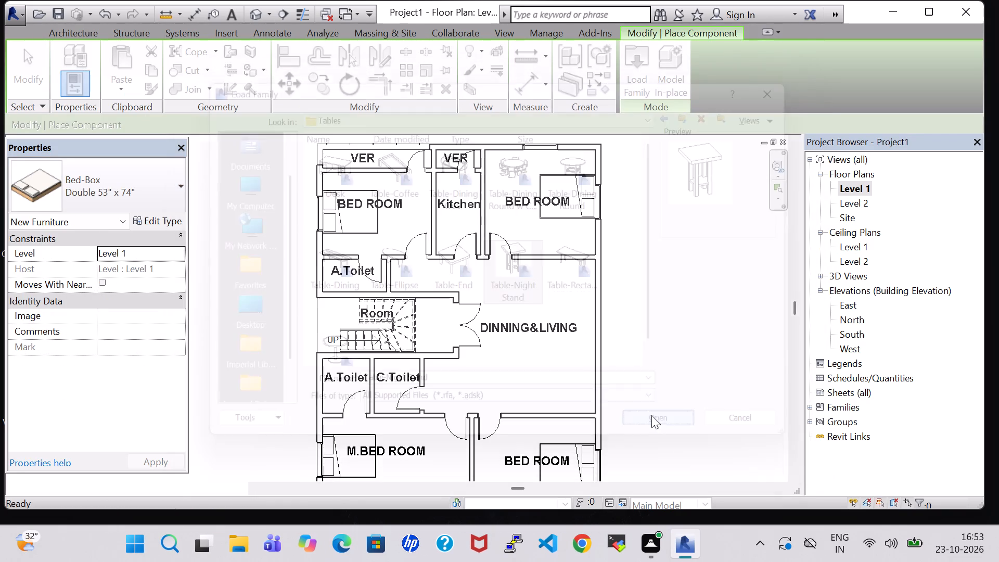
Place 24" x 24" x 30" night stands against the west wall on both sides of the northwest bedroom's bed.
{"action": "scroll", "coordinate": [372, 279], "scroll_direction": "up", "scroll_amount": 7}
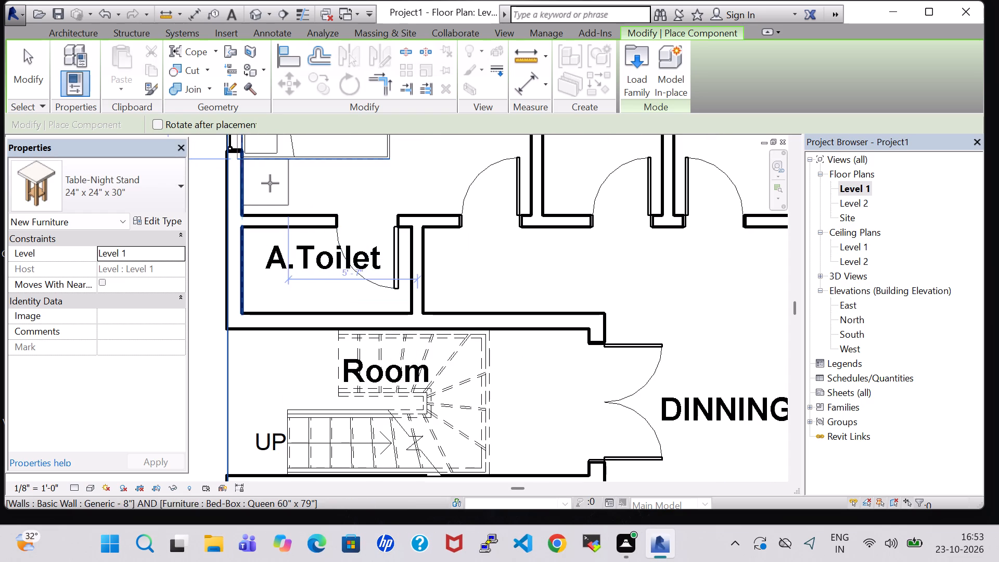
{"action": "left_click", "coordinate": [271, 185]}
{"action": "middle_click_drag", "start_coordinate": [292, 181], "coordinate": [279, 263]}
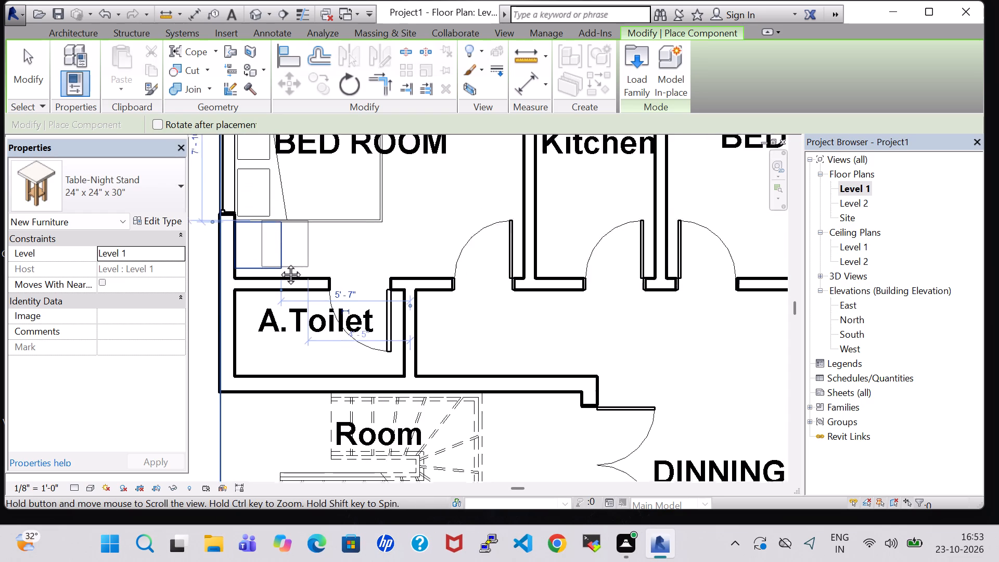
{"action": "middle_click_drag", "start_coordinate": [279, 263], "coordinate": [275, 350]}
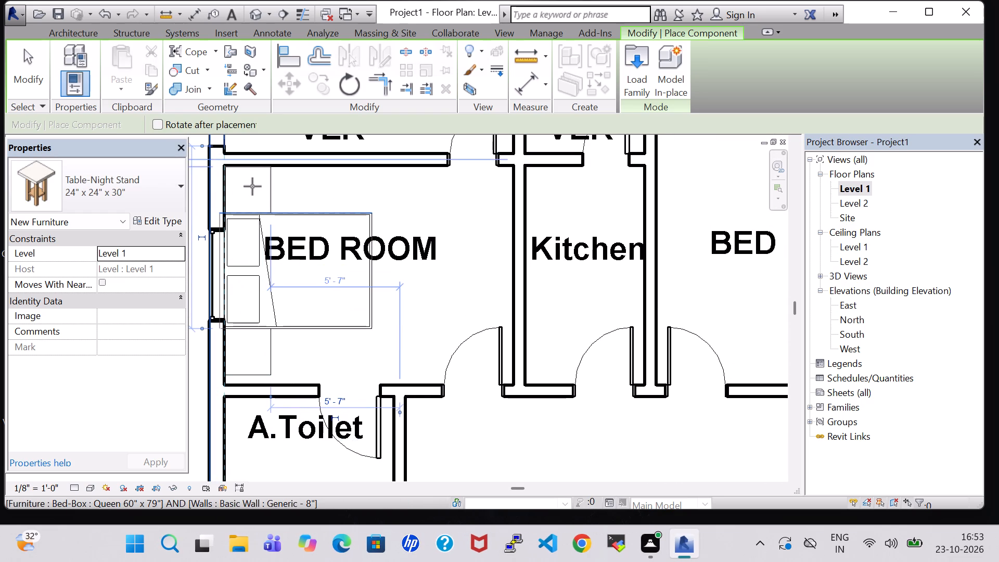
{"action": "left_click", "coordinate": [252, 186]}
{"action": "key", "text": "Escape"}
{"action": "key", "text": "Escape"}
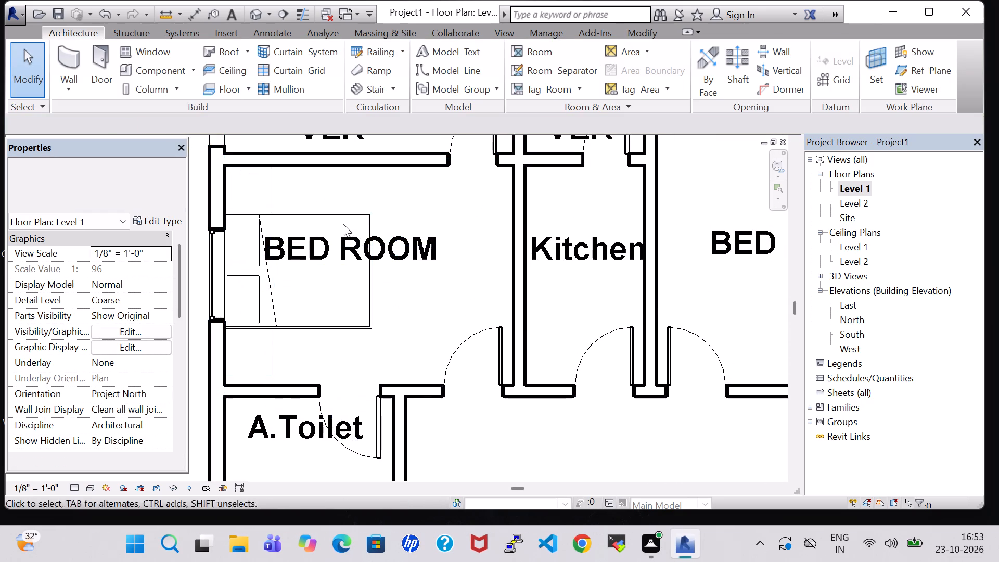
Nudge the northwest bedroom's bed and both night stands slightly south, moving the bed slightly east as well.
{"action": "left_click", "coordinate": [257, 334]}
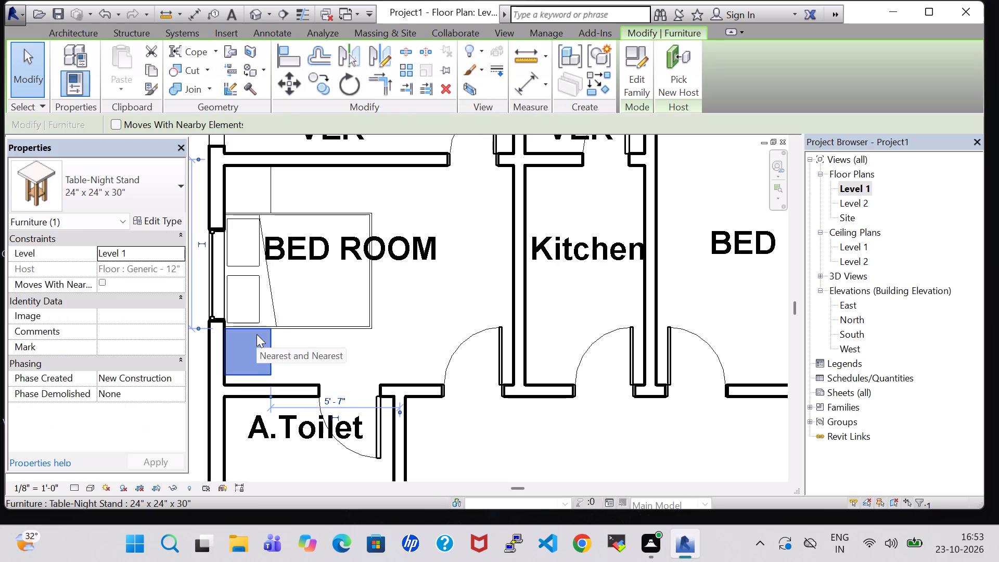
{"action": "key", "text": "Down"}
{"action": "key", "text": "Down"}
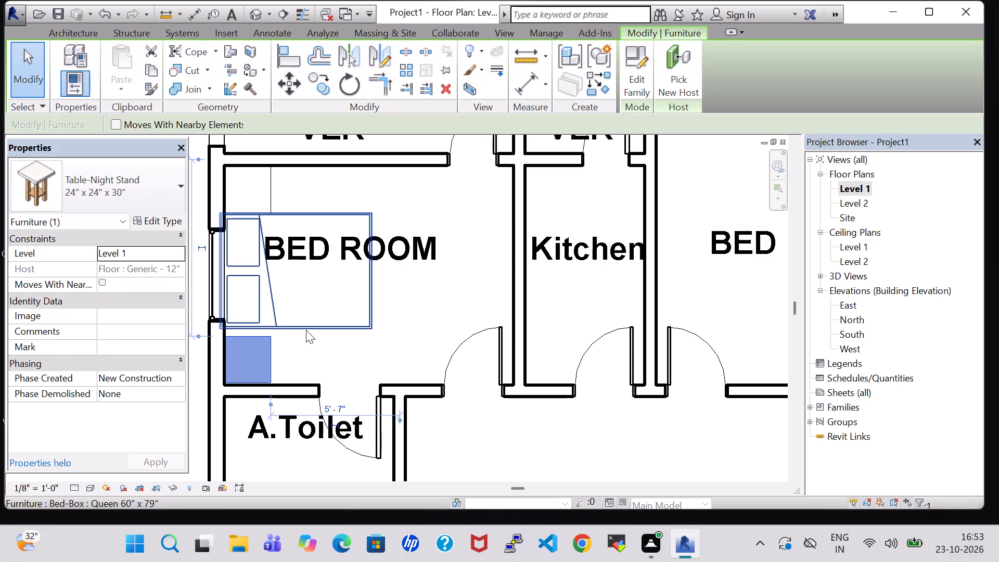
{"action": "left_click", "coordinate": [306, 330]}
{"action": "key", "text": "Right"}
{"action": "key", "text": "Down"}
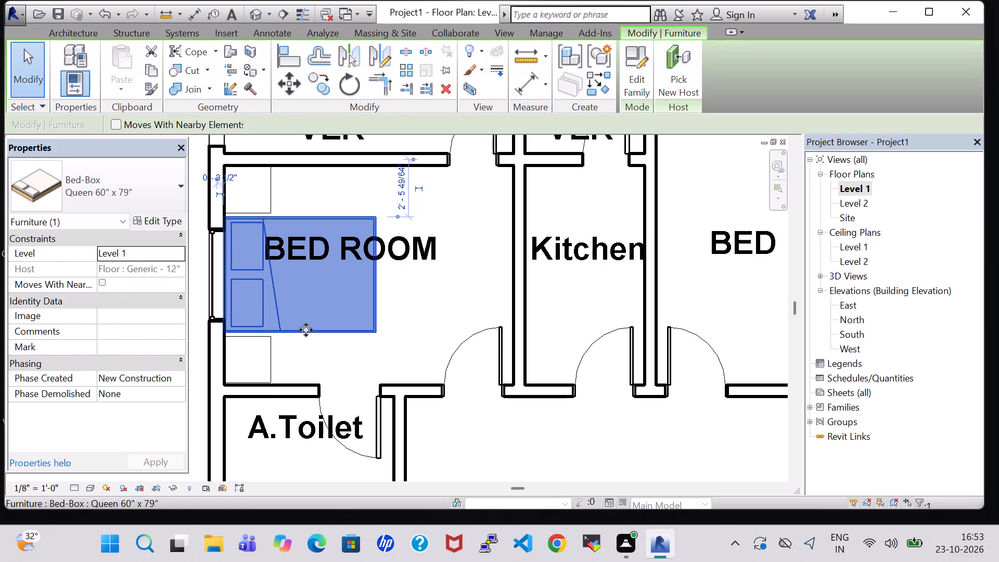
{"action": "left_click", "coordinate": [271, 203]}
{"action": "key", "text": "Down"}
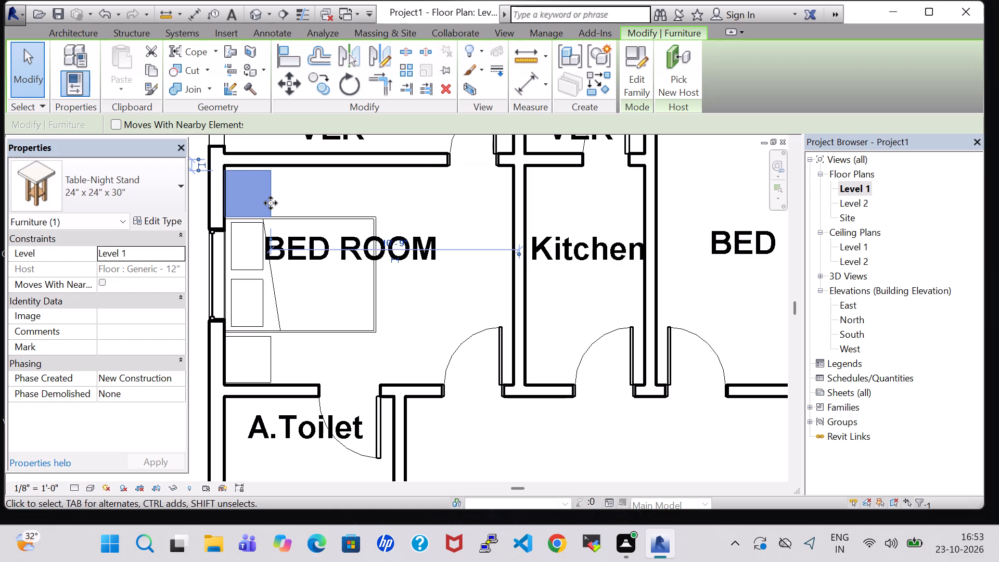
{"action": "key", "text": "Right"}
{"action": "key", "text": "Left"}
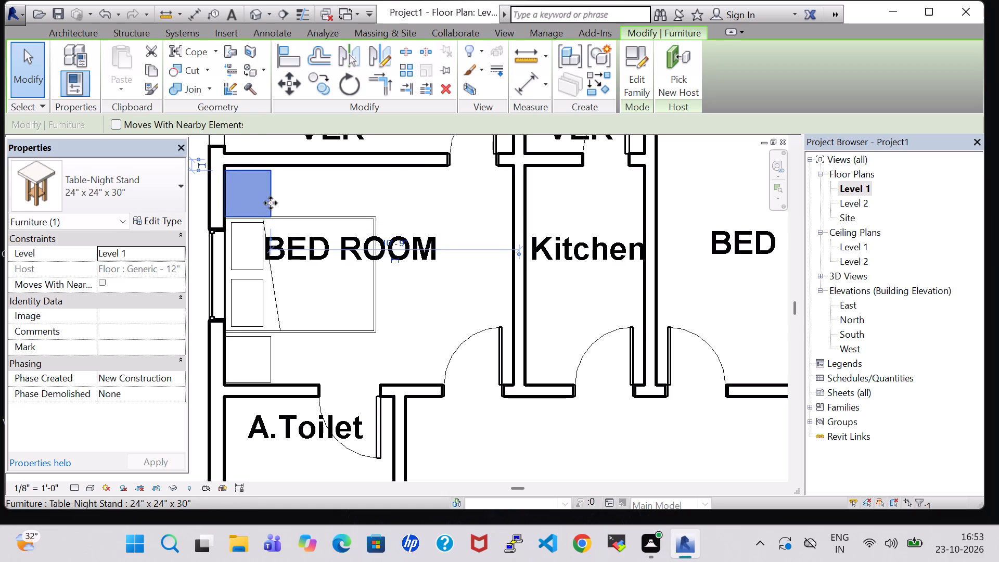
Place 24" x 24" x 30" night stands against the east wall on both sides of the northeast bedroom's bed.
{"action": "scroll", "coordinate": [425, 371], "scroll_direction": "down", "scroll_amount": 5}
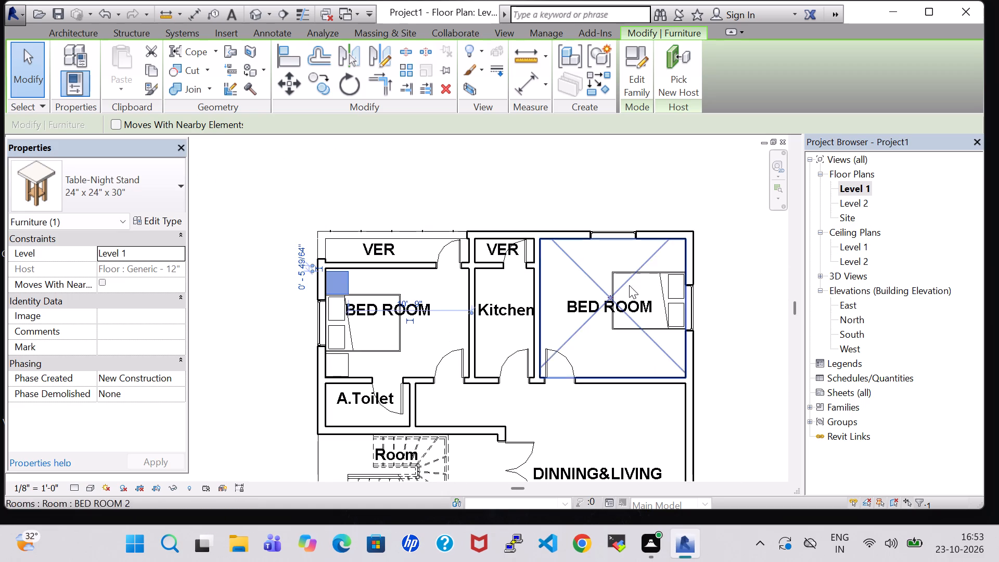
{"action": "left_click", "coordinate": [89, 34]}
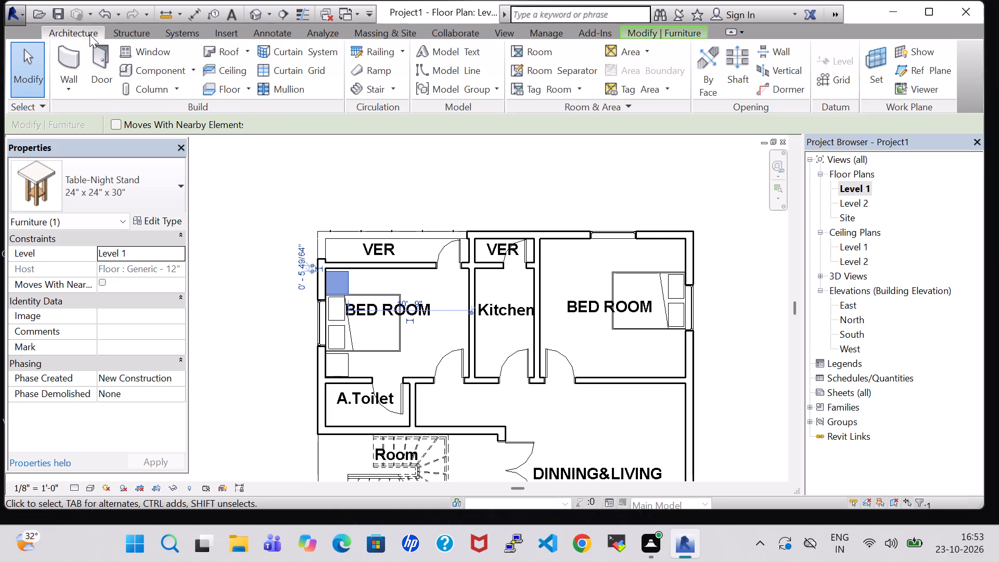
{"action": "left_click", "coordinate": [159, 74]}
{"action": "scroll", "coordinate": [700, 272], "scroll_direction": "up", "scroll_amount": 4}
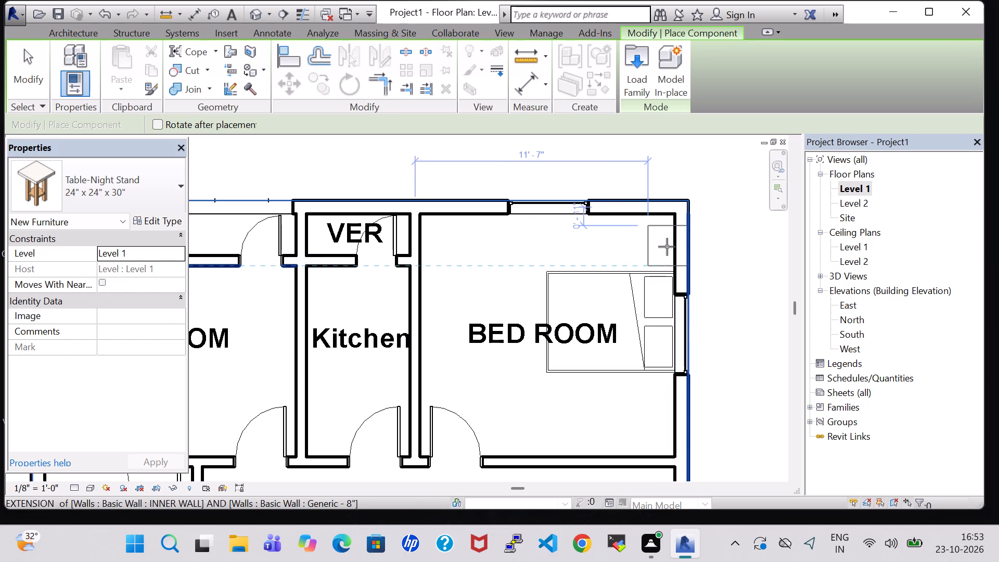
{"action": "left_click", "coordinate": [660, 244]}
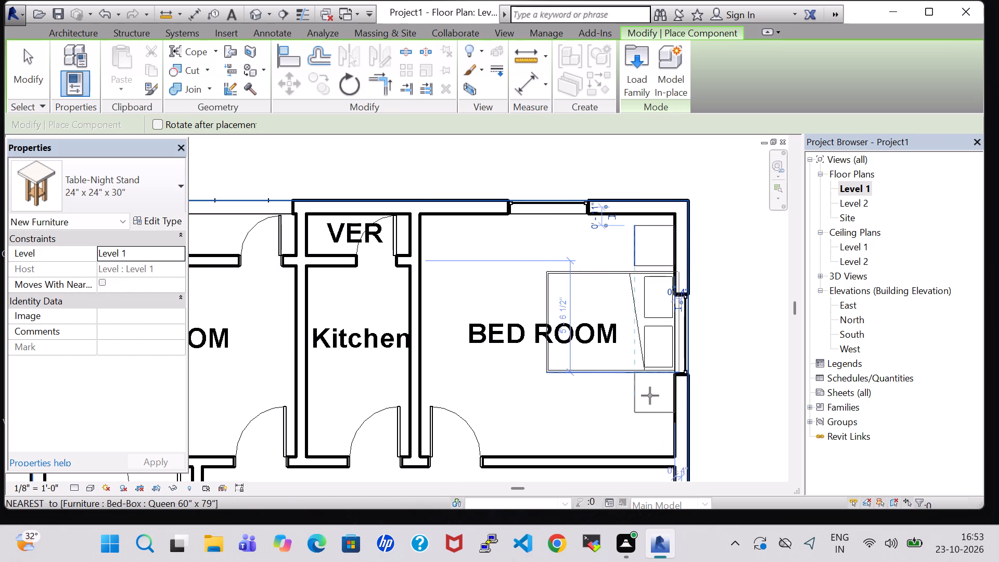
{"action": "left_click", "coordinate": [651, 400]}
Place 24" x 24" x 30" night stands against the east wall on both sides of the southeast bedroom's bed.
{"action": "middle_click_drag", "start_coordinate": [716, 395], "coordinate": [699, 376]}
{"action": "scroll", "coordinate": [683, 353], "scroll_direction": "down", "scroll_amount": 4}
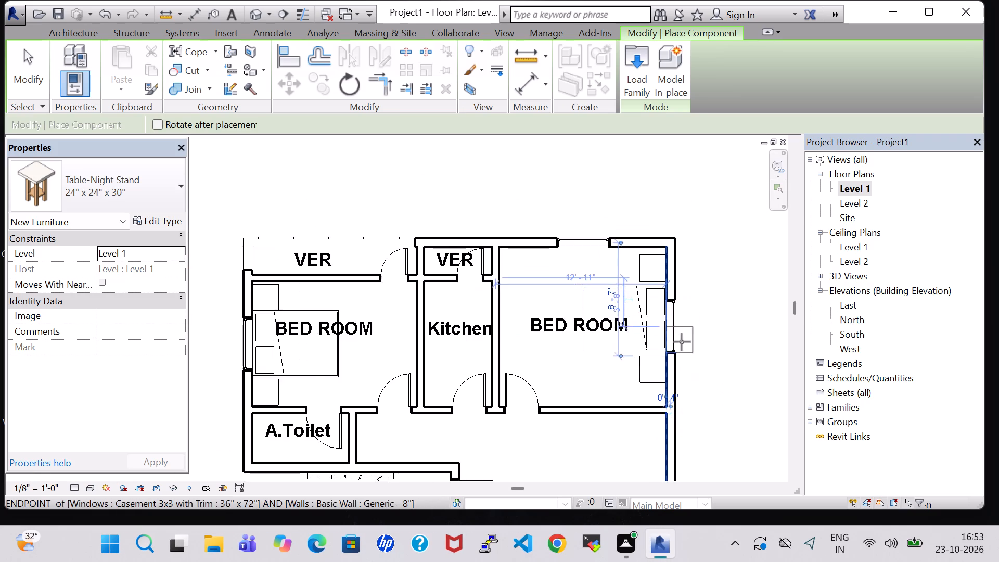
{"action": "middle_click_drag", "start_coordinate": [682, 342], "coordinate": [620, 195]}
{"action": "scroll", "coordinate": [596, 362], "scroll_direction": "down", "scroll_amount": 2}
{"action": "middle_click_drag", "start_coordinate": [638, 365], "coordinate": [605, 215]}
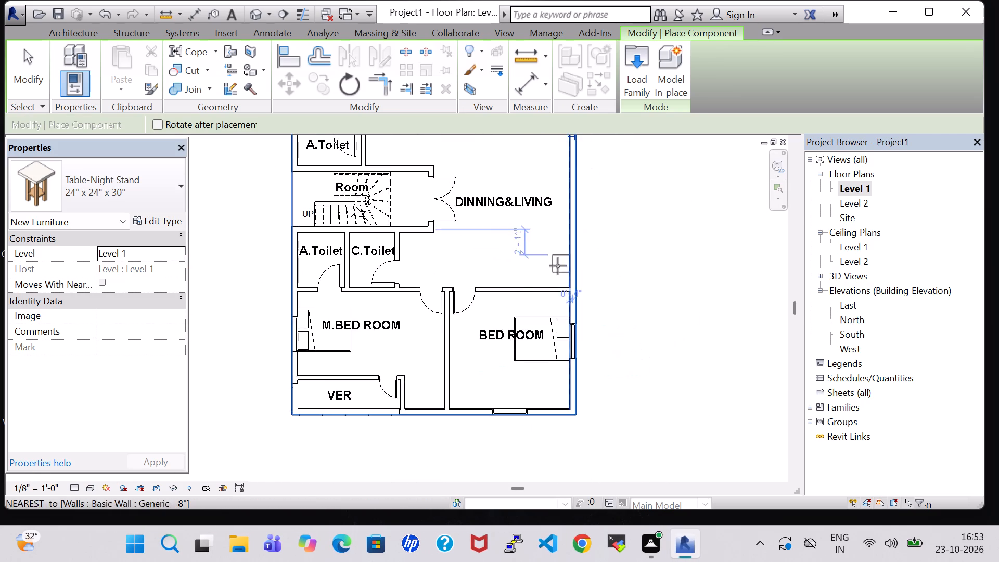
{"action": "scroll", "coordinate": [557, 314], "scroll_direction": "up", "scroll_amount": 6}
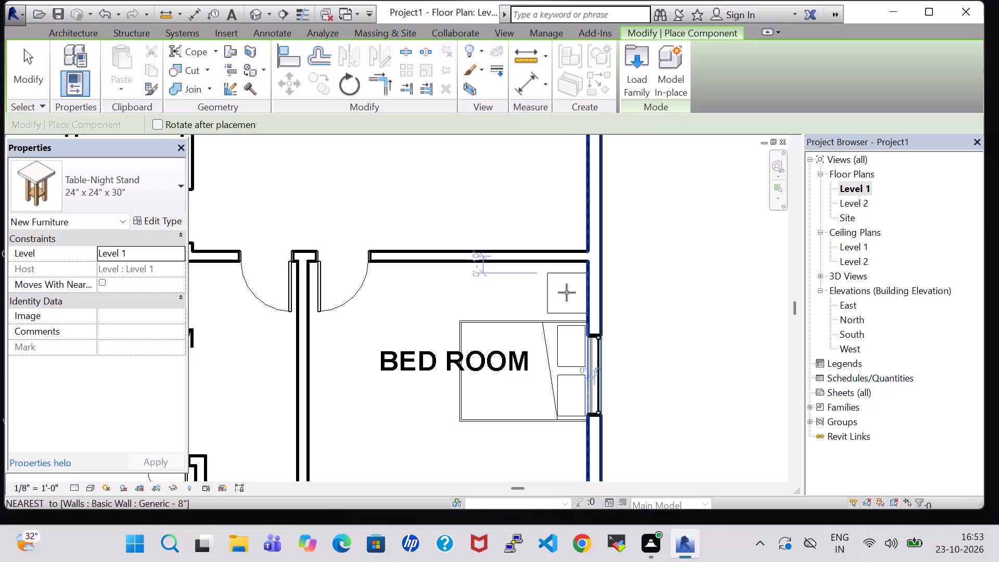
{"action": "left_click", "coordinate": [567, 292]}
{"action": "left_click", "coordinate": [570, 442]}
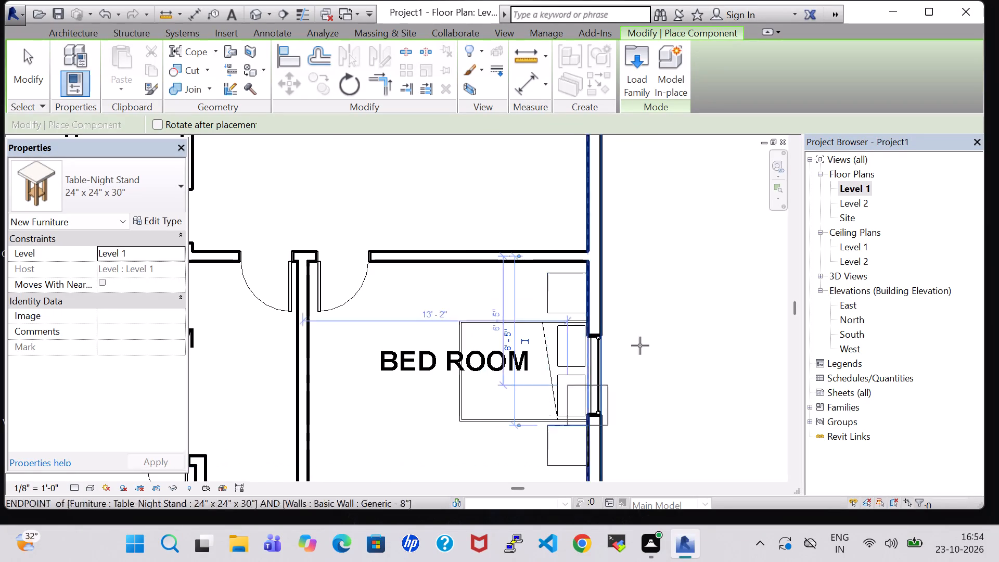
Place a 24" x 24" x 30" night stand south of the M.BED ROOM bed along the west wall and nudge it slightly south.
{"action": "scroll", "coordinate": [644, 340], "scroll_direction": "down", "scroll_amount": 3}
{"action": "middle_click_drag", "start_coordinate": [647, 338], "coordinate": [712, 318]}
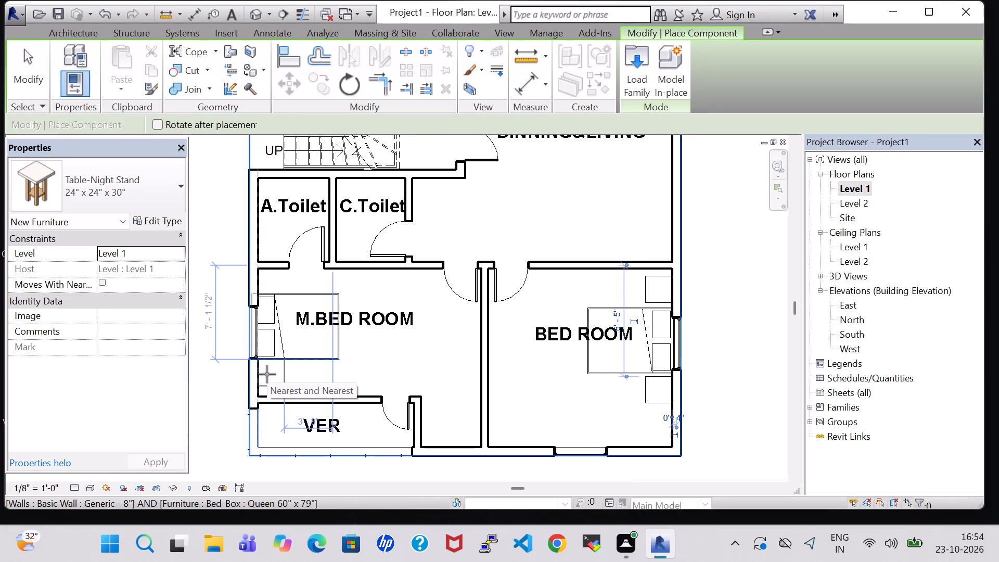
{"action": "left_click", "coordinate": [267, 374]}
{"action": "key", "text": "Escape"}
{"action": "key", "text": "Escape"}
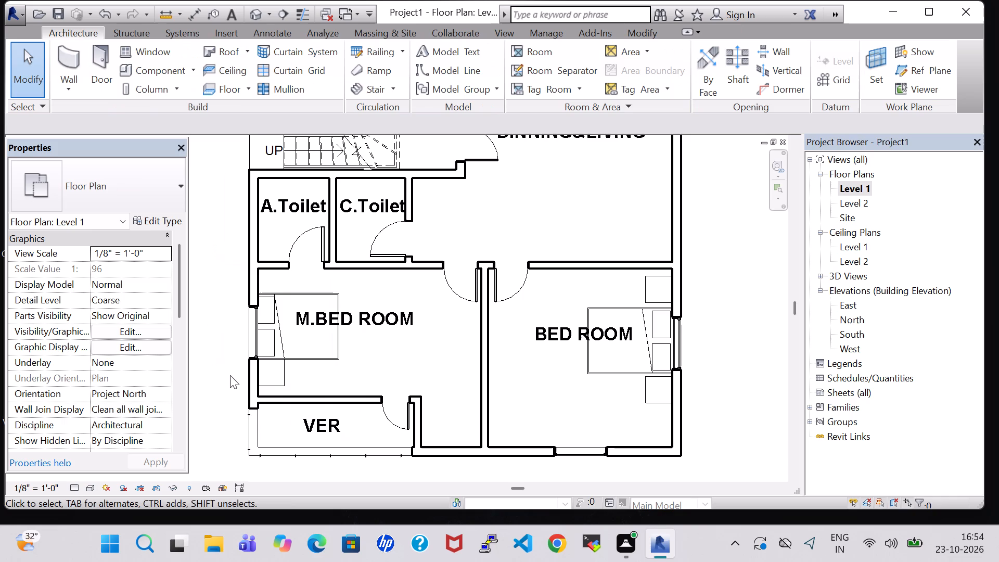
{"action": "left_click", "coordinate": [283, 378]}
{"action": "key", "text": "Down"}
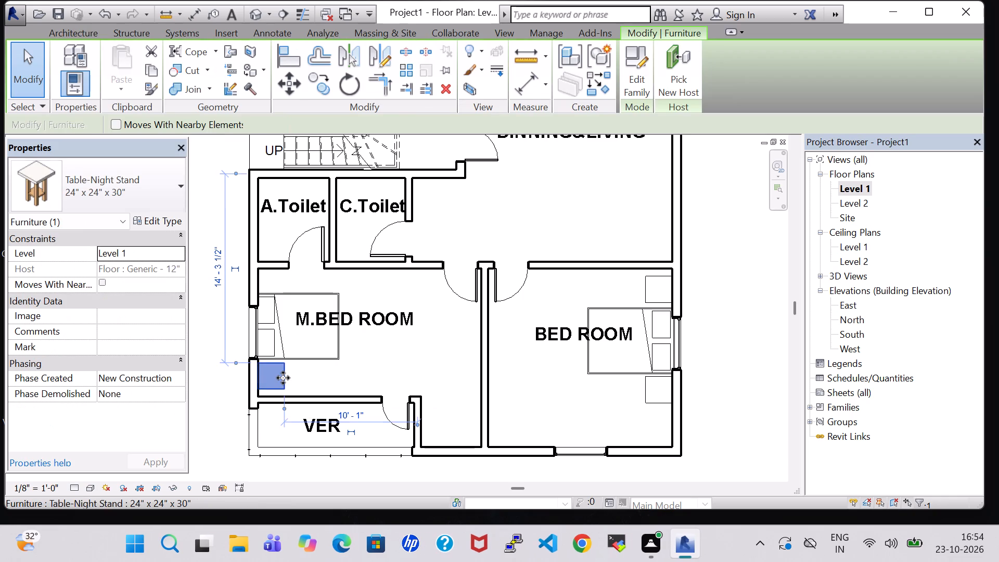
{"action": "key", "text": "Down"}
{"action": "key", "text": "Down"}
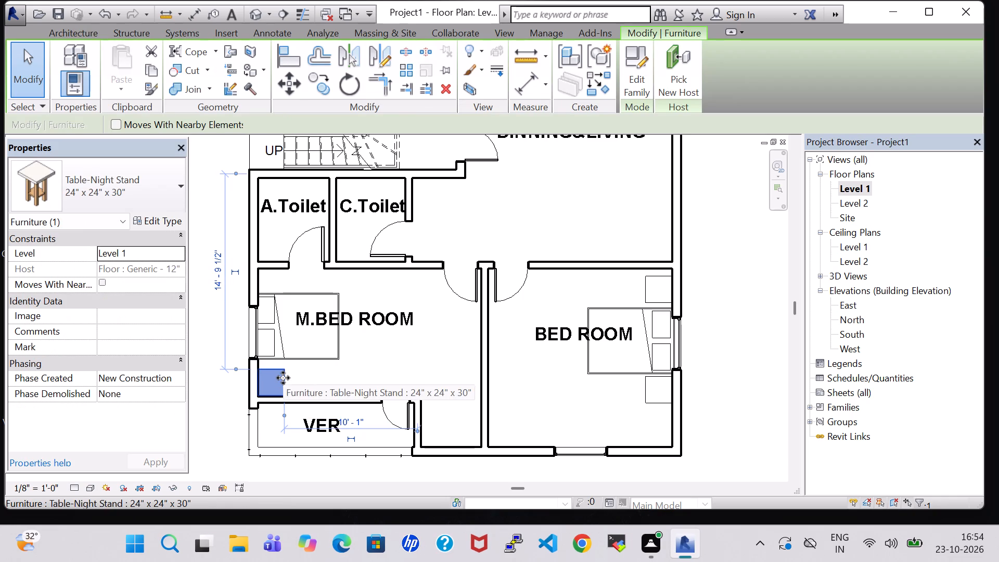
Nudge the M.BED ROOM bed slightly east and south so it sits clear of the west wall.
{"action": "left_click", "coordinate": [319, 359]}
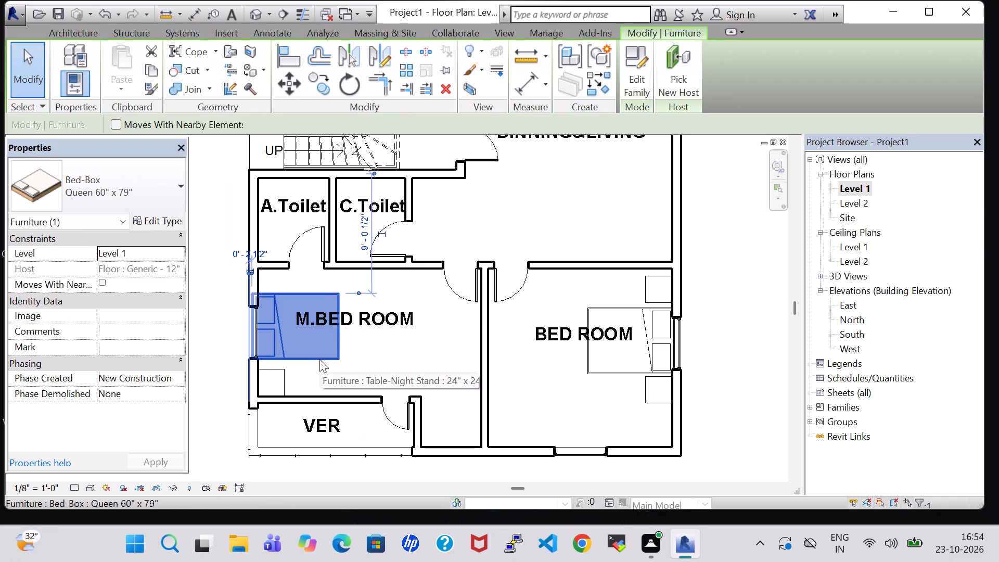
{"action": "key", "text": "Right"}
{"action": "key", "text": "Right"}
{"action": "key", "text": "Down"}
{"action": "key", "text": "Down"}
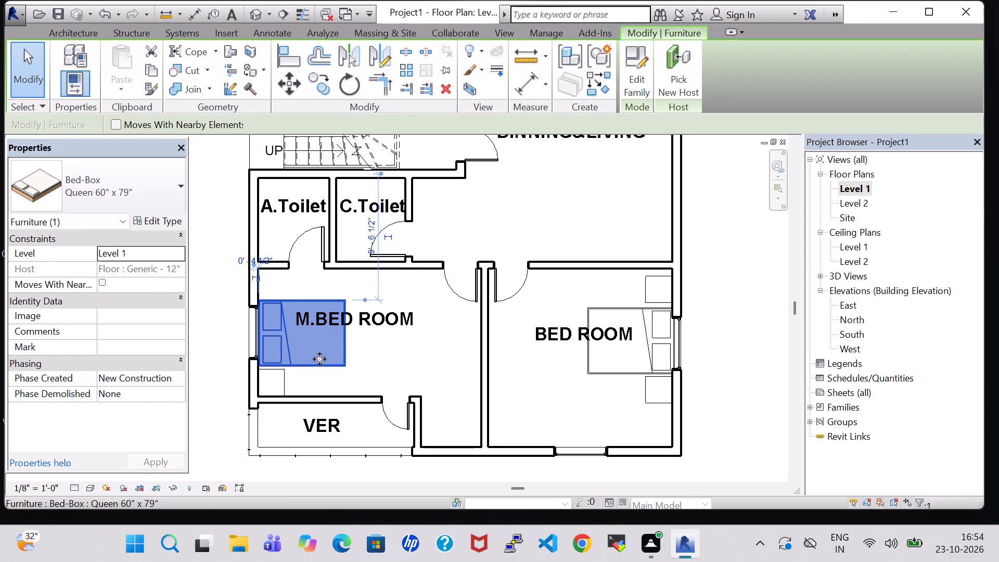
Place a second 24" x 24" x 30" night stand north of the M.BED ROOM bed and nudge it slightly south and east.
{"action": "left_click", "coordinate": [73, 39]}
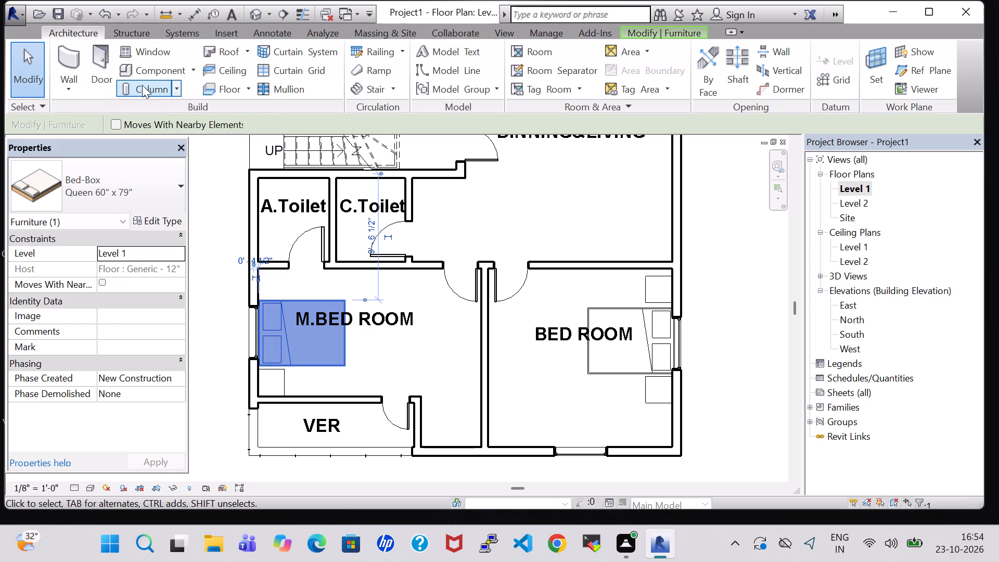
{"action": "left_click", "coordinate": [158, 75]}
{"action": "scroll", "coordinate": [275, 237], "scroll_direction": "up", "scroll_amount": 3}
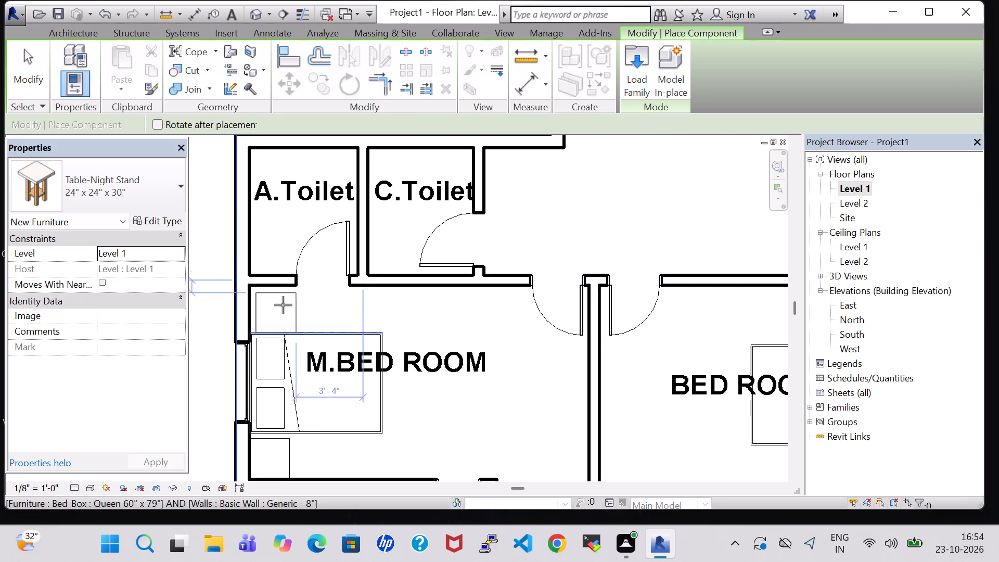
{"action": "left_click", "coordinate": [270, 302]}
{"action": "key", "text": "Escape"}
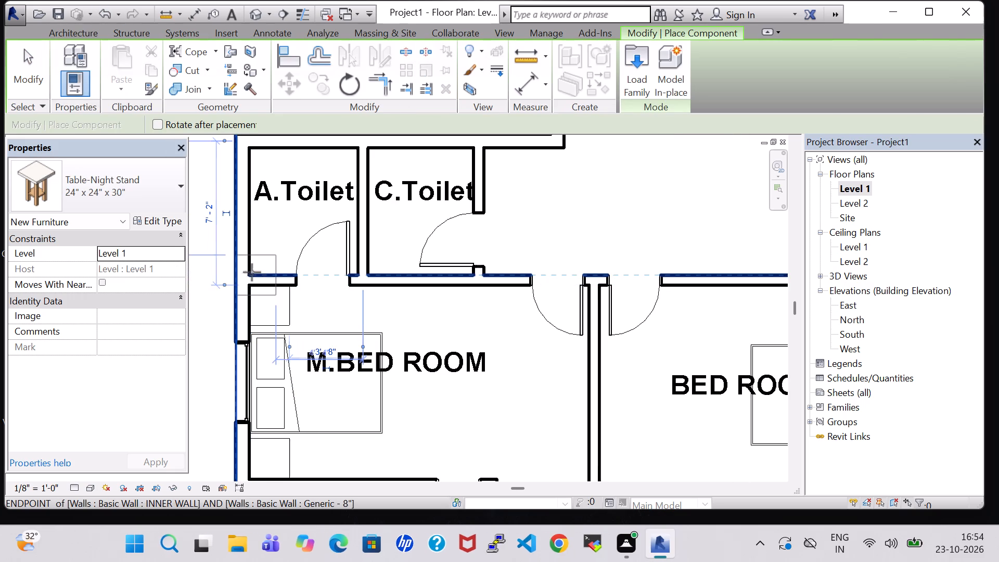
{"action": "key", "text": "Escape"}
{"action": "left_click", "coordinate": [267, 305]}
{"action": "key", "text": "Down"}
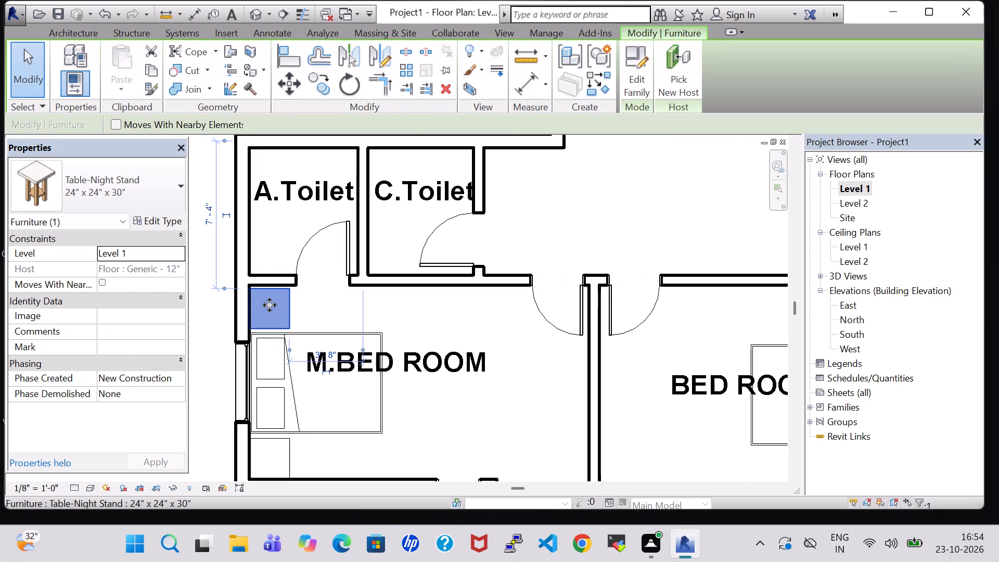
{"action": "key", "text": "Right"}
Nudge the southeast bedroom's bed slightly west, clear of the east wall.
{"action": "scroll", "coordinate": [835, 442], "scroll_direction": "down", "scroll_amount": 2}
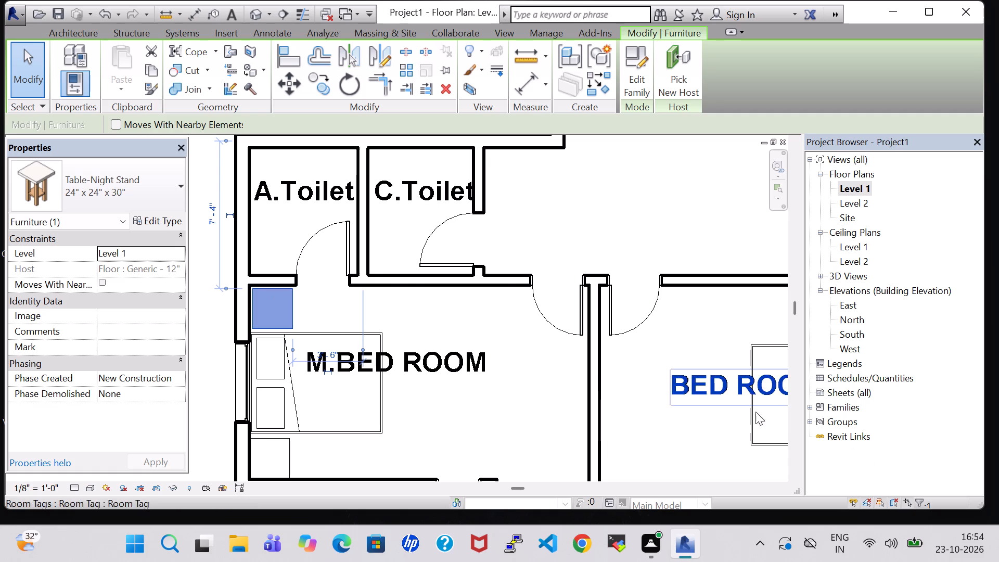
{"action": "scroll", "coordinate": [755, 412], "scroll_direction": "down", "scroll_amount": 1}
{"action": "scroll", "coordinate": [691, 428], "scroll_direction": "down", "scroll_amount": 2}
{"action": "middle_click_drag", "start_coordinate": [684, 428], "coordinate": [552, 403]}
{"action": "left_click", "coordinate": [605, 406]}
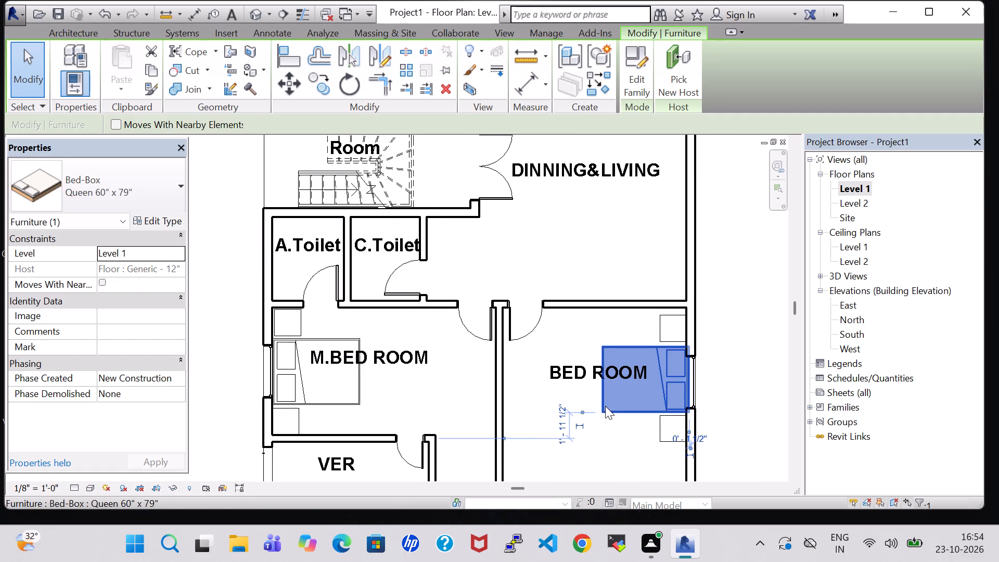
{"action": "key", "text": "Left"}
{"action": "key", "text": "Left"}
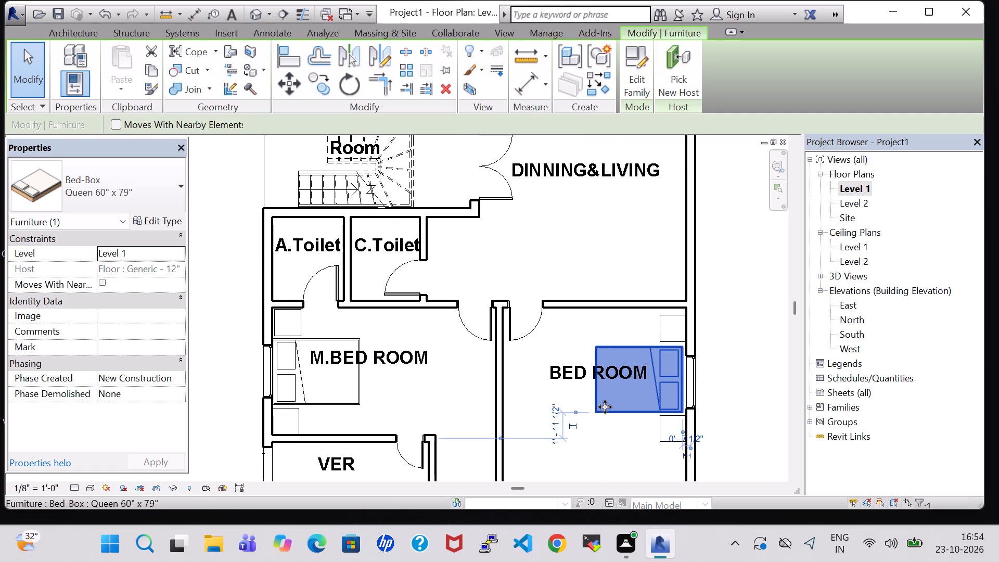
{"action": "left_click", "coordinate": [745, 299]}
Nudge the northeast bedroom's bed slightly west and the northwest bedroom's bed slightly east, away from the exterior walls.
{"action": "scroll", "coordinate": [740, 295], "scroll_direction": "down", "scroll_amount": 2}
{"action": "middle_click_drag", "start_coordinate": [737, 280], "coordinate": [725, 324]}
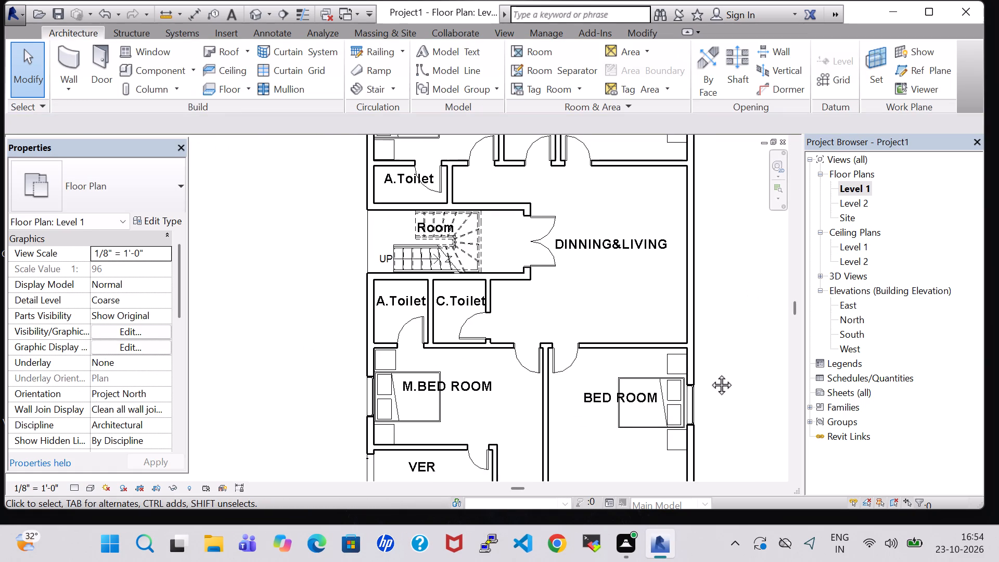
{"action": "middle_click", "coordinate": [710, 373]}
{"action": "middle_click_drag", "start_coordinate": [709, 216], "coordinate": [702, 351]}
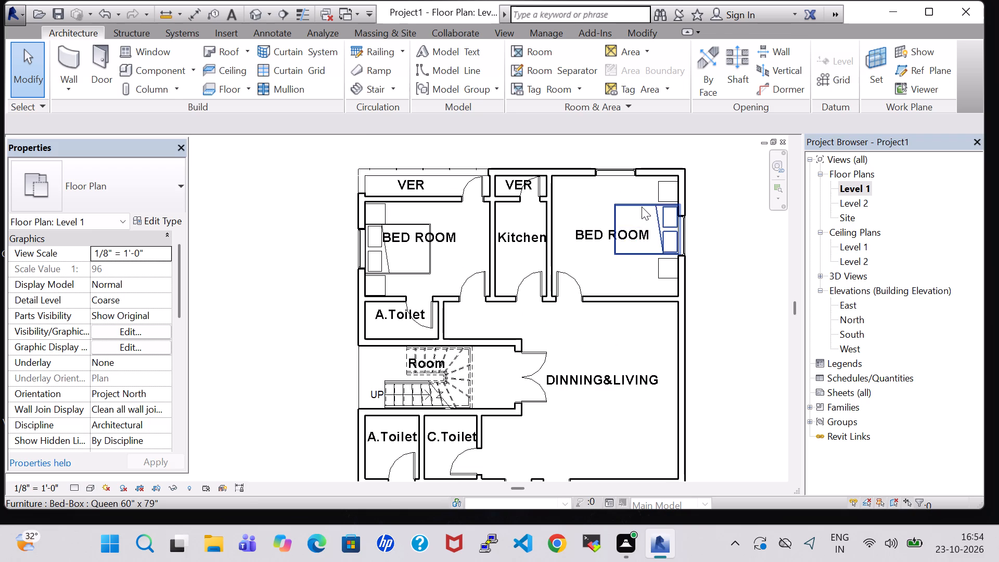
{"action": "left_click", "coordinate": [642, 207]}
{"action": "key", "text": "Left"}
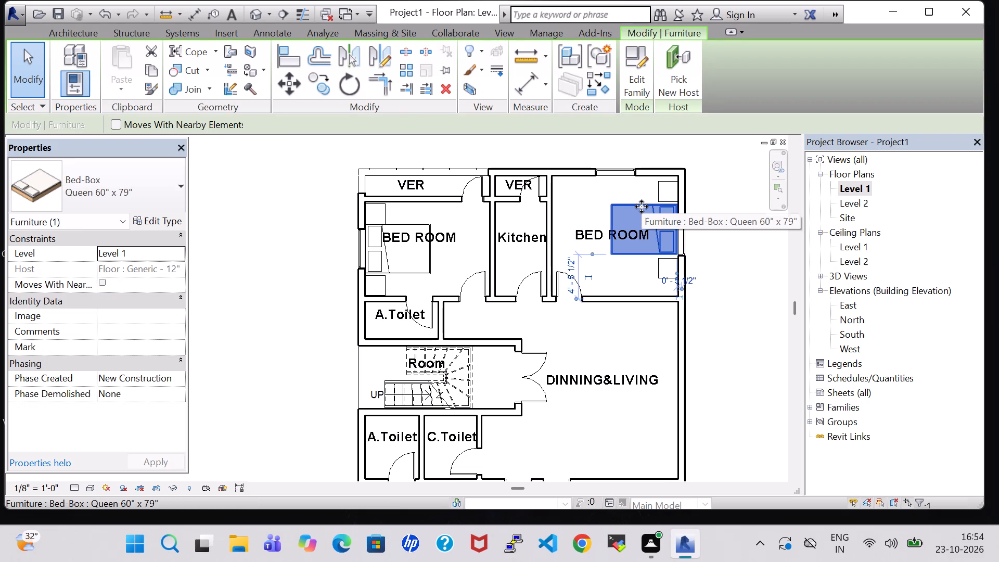
{"action": "key", "text": "Left"}
{"action": "key", "text": "Right"}
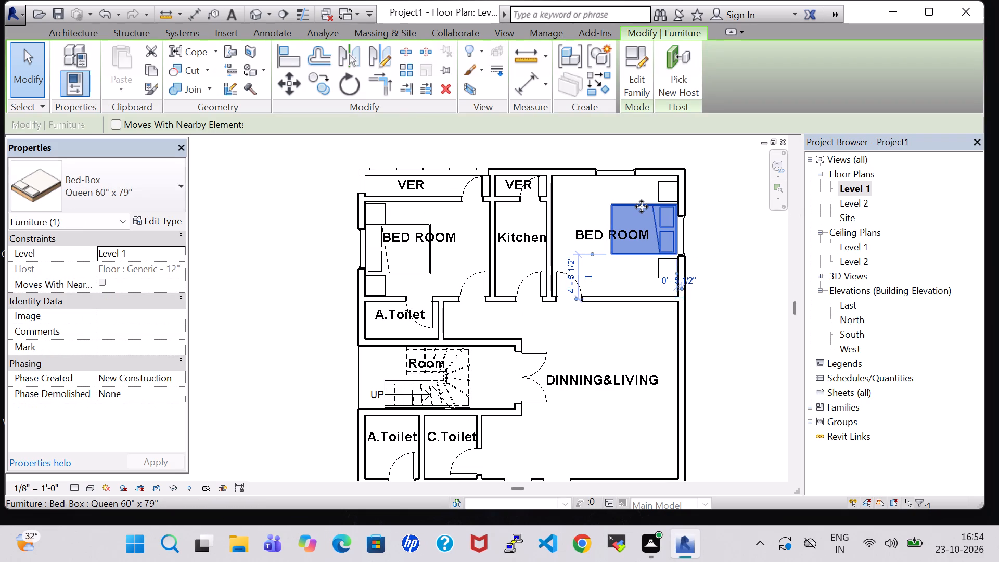
{"action": "left_click", "coordinate": [424, 269]}
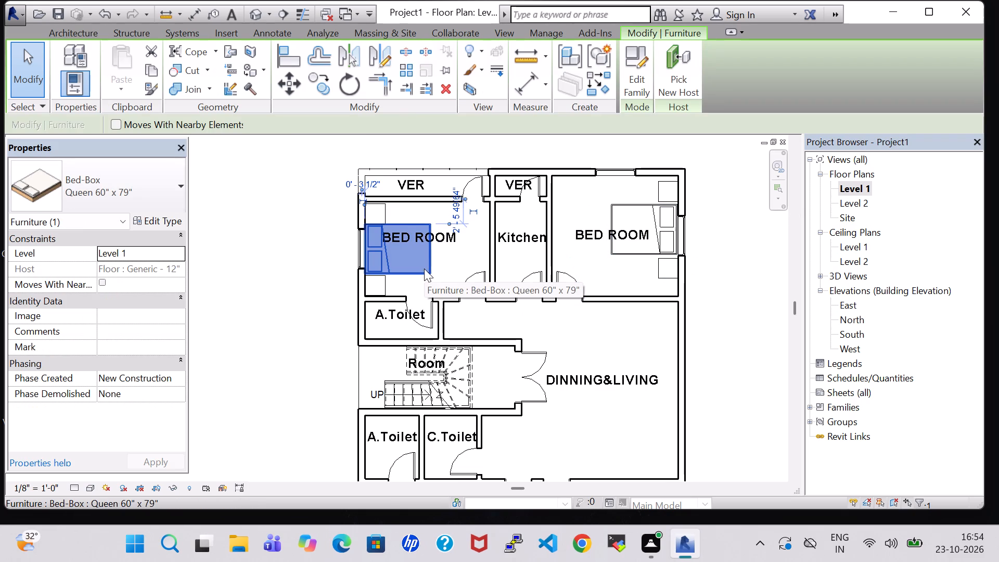
{"action": "key", "text": "Right"}
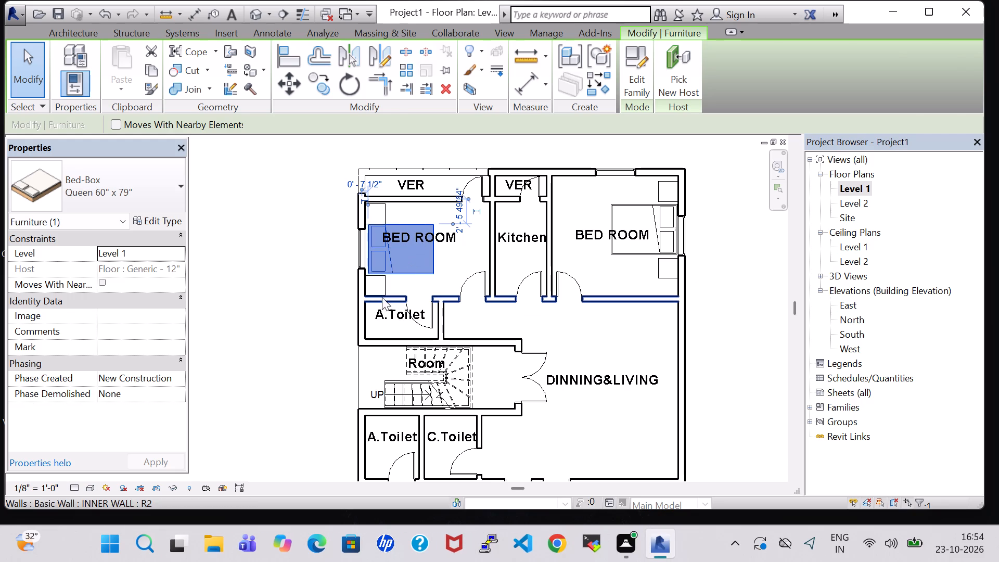
{"action": "left_click", "coordinate": [295, 292]}
Load the TV Stand component family from the US Imperial library's Furniture folder.
{"action": "scroll", "coordinate": [514, 282], "scroll_direction": "down", "scroll_amount": 1}
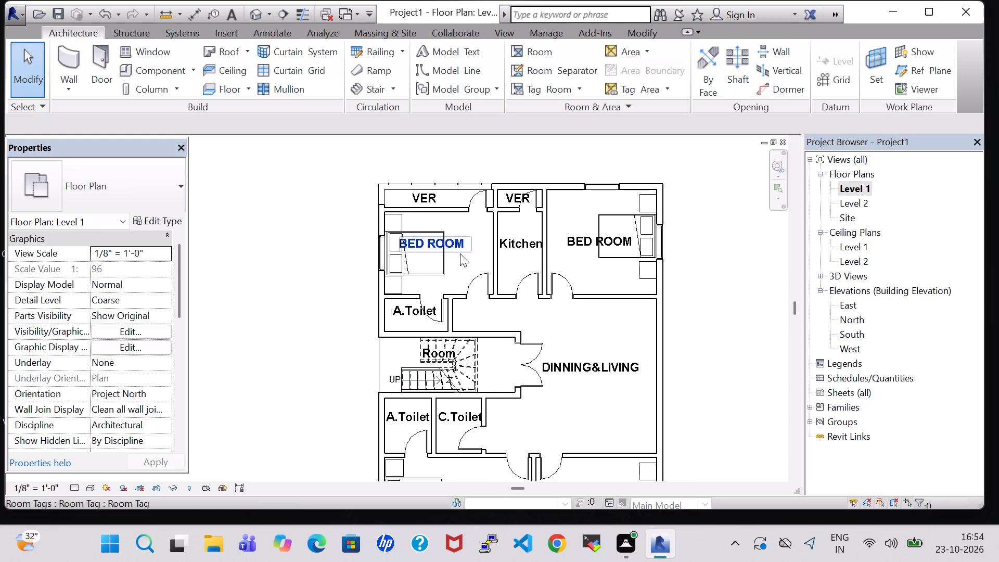
{"action": "scroll", "coordinate": [318, 238], "scroll_direction": "down", "scroll_amount": 1}
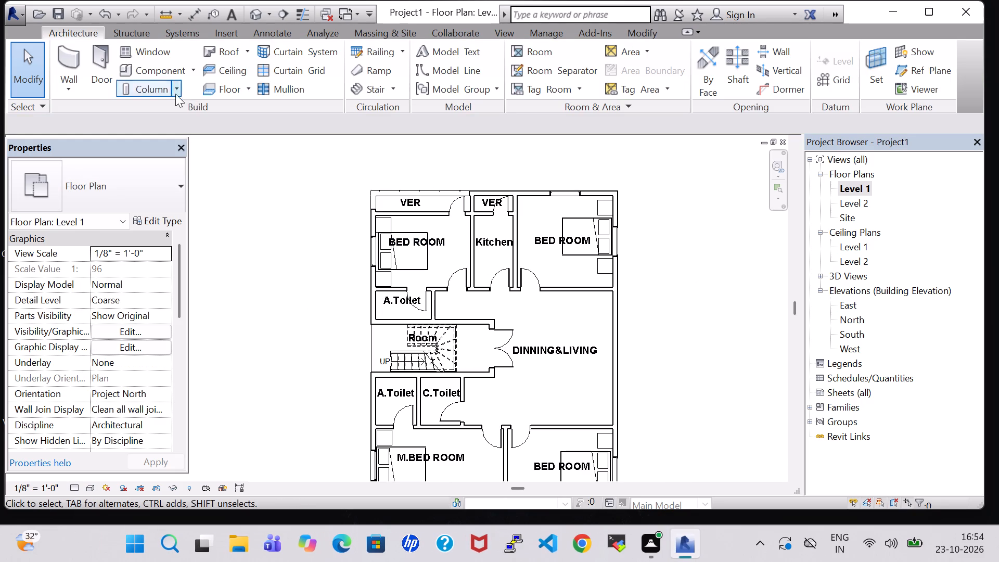
{"action": "double_click", "coordinate": [168, 76]}
{"action": "left_click", "coordinate": [622, 90]}
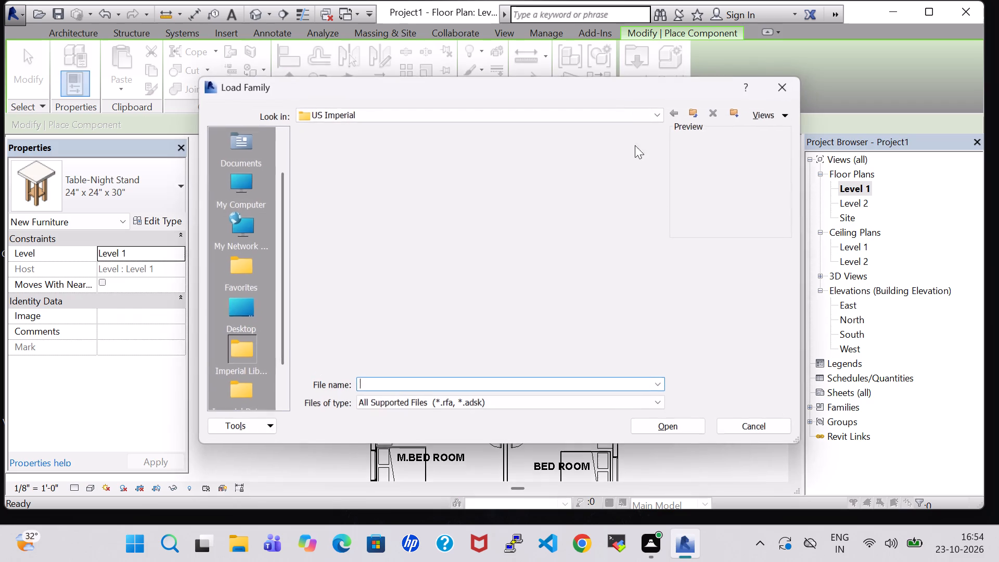
{"action": "scroll", "coordinate": [582, 269], "scroll_direction": "down", "scroll_amount": 1}
{"action": "double_click", "coordinate": [585, 232]}
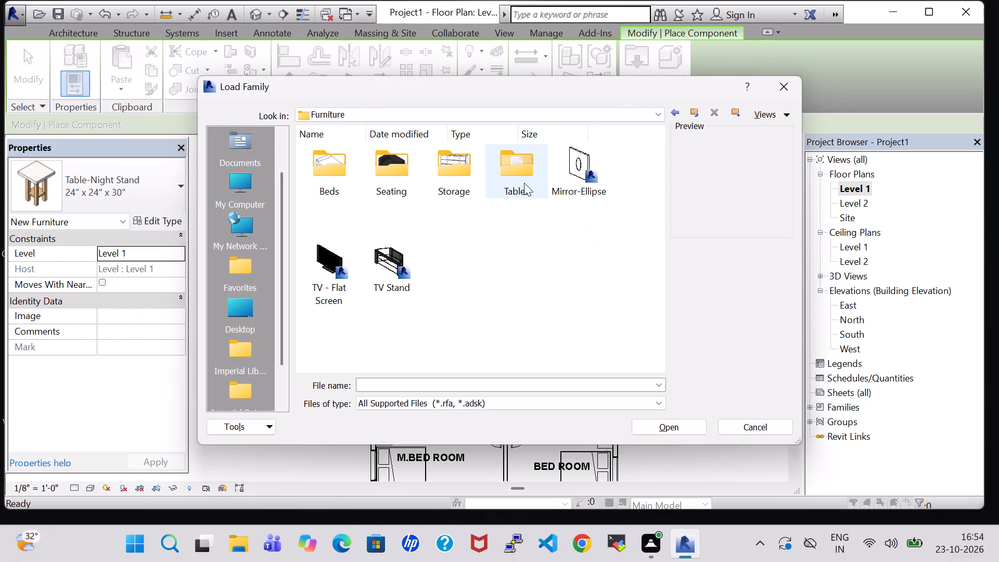
{"action": "double_click", "coordinate": [502, 176]}
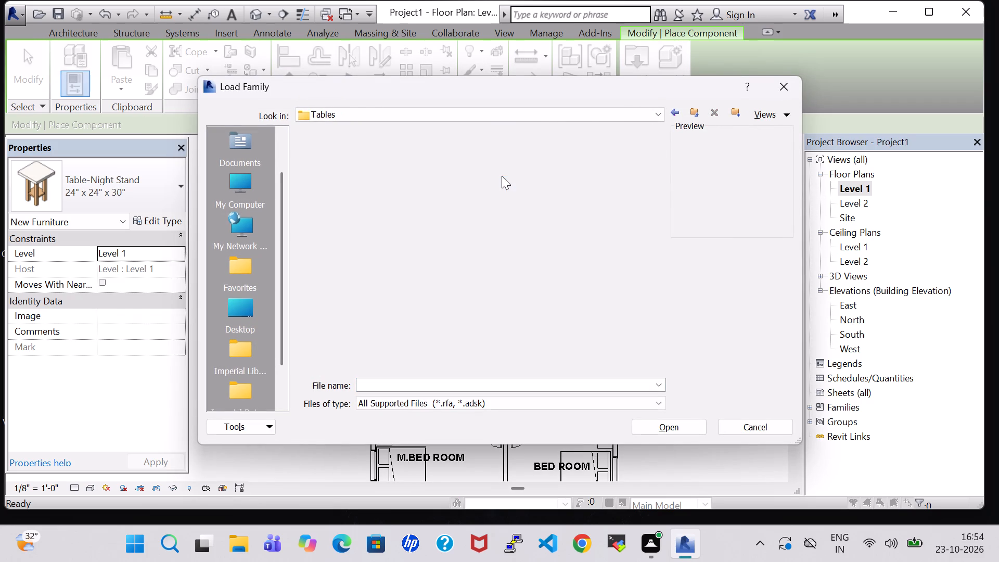
{"action": "left_click", "coordinate": [673, 111]}
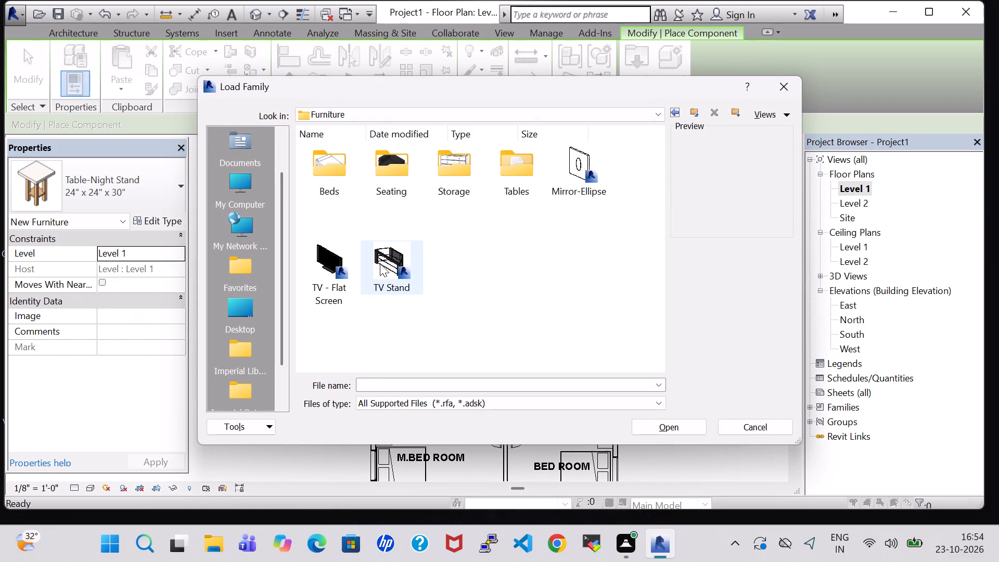
{"action": "left_click", "coordinate": [389, 262]}
{"action": "left_click", "coordinate": [675, 431]}
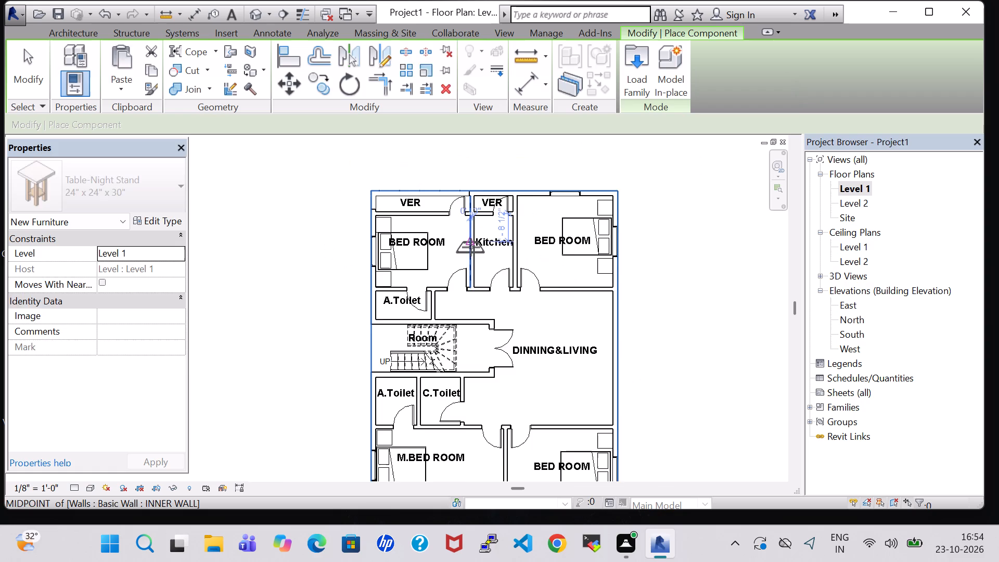
Place TV stands against the kitchen's side walls in the northwest and northeast bedrooms, each rotated to face the bed.
{"action": "scroll", "coordinate": [471, 247], "scroll_direction": "up", "scroll_amount": 4}
{"action": "key", "text": "space"}
{"action": "key", "text": "space"}
{"action": "key", "text": "space"}
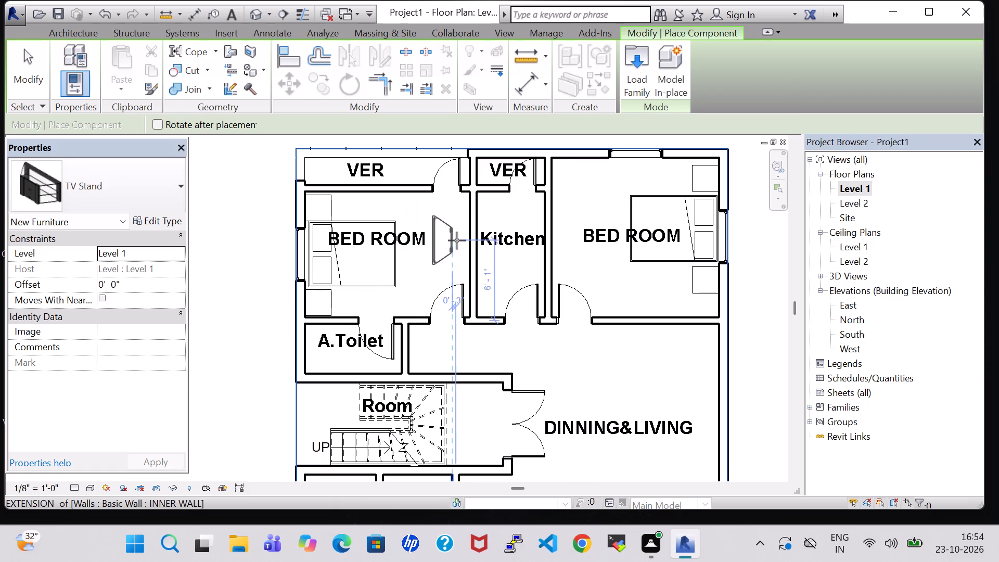
{"action": "scroll", "coordinate": [457, 240], "scroll_direction": "up", "scroll_amount": 4}
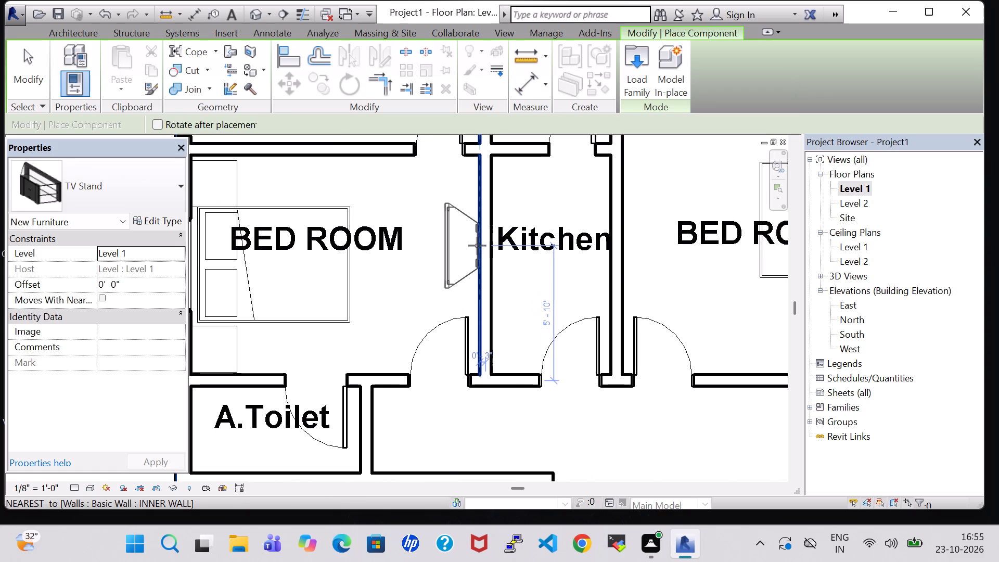
{"action": "left_click", "coordinate": [477, 246]}
{"action": "key", "text": "space"}
{"action": "key", "text": "space"}
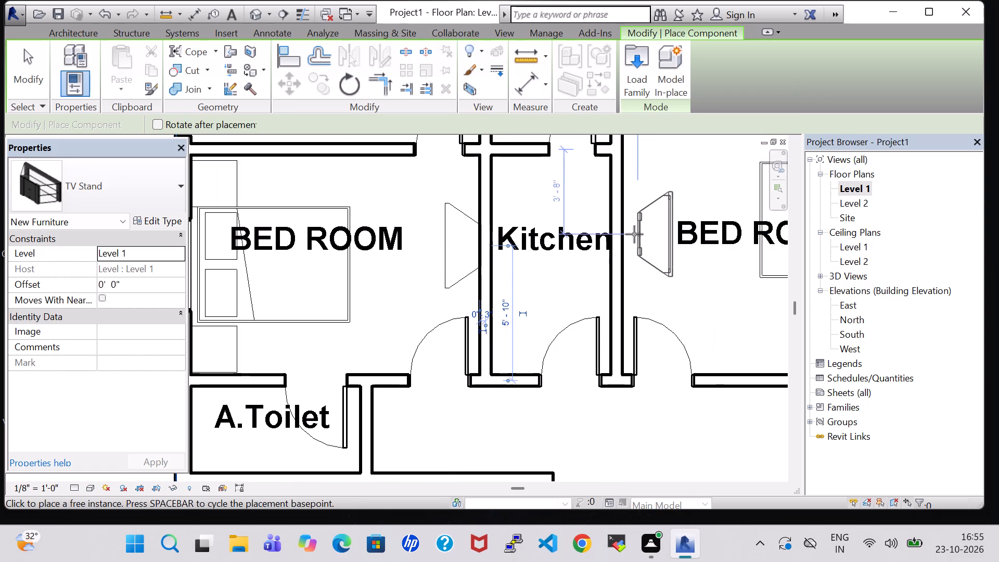
{"action": "left_click", "coordinate": [627, 236]}
Place TV stands back to back on both sides of the wall between M.BED ROOM and the southeast bedroom, facing the beds.
{"action": "scroll", "coordinate": [619, 293], "scroll_direction": "down", "scroll_amount": 7}
{"action": "middle_click_drag", "start_coordinate": [618, 343], "coordinate": [516, 232]}
{"action": "key", "text": "space"}
{"action": "key", "text": "space"}
{"action": "scroll", "coordinate": [475, 429], "scroll_direction": "up", "scroll_amount": 4}
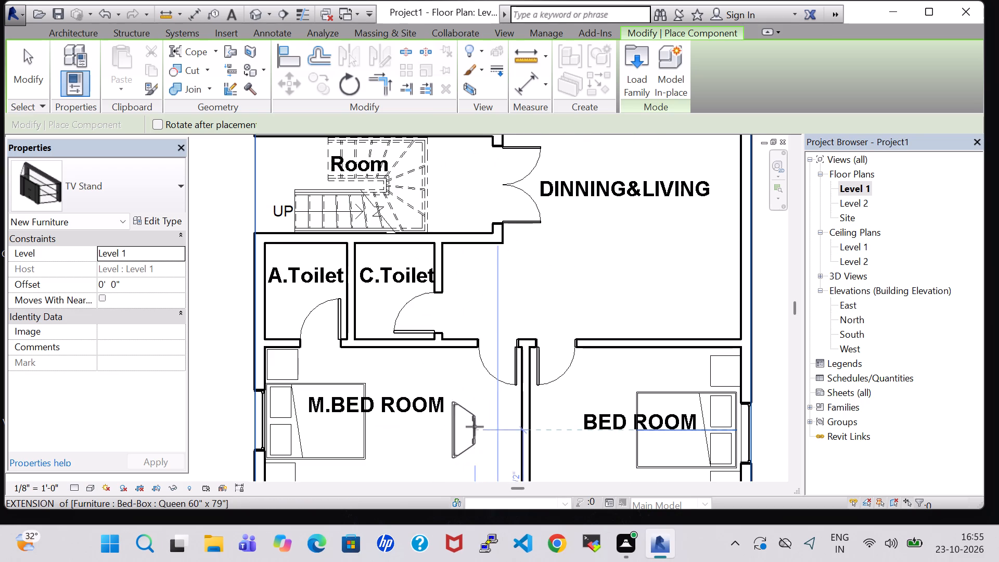
{"action": "left_click", "coordinate": [516, 433]}
{"action": "key", "text": "space"}
{"action": "key", "text": "space"}
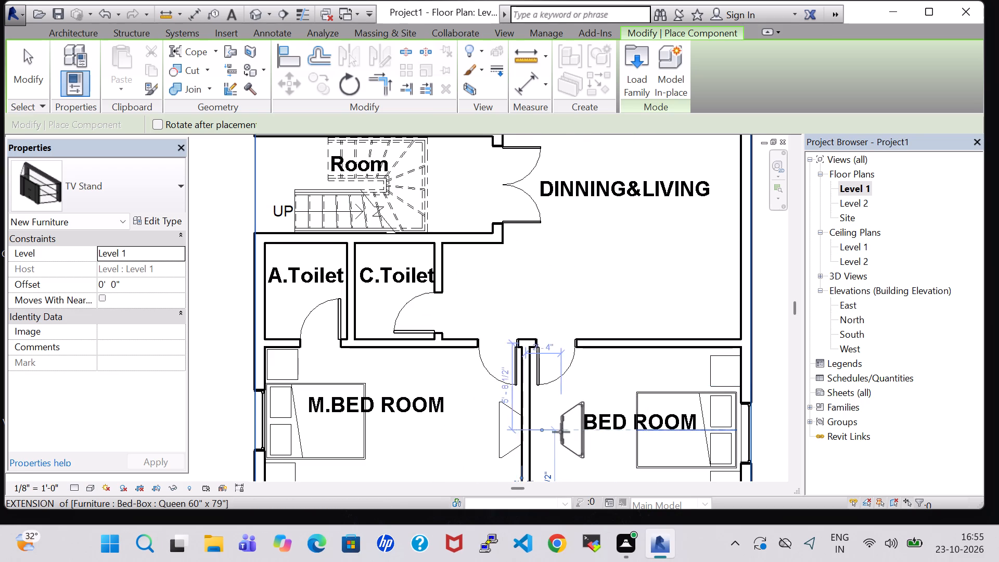
{"action": "scroll", "coordinate": [561, 432], "scroll_direction": "up", "scroll_amount": 4}
{"action": "left_click", "coordinate": [510, 428]}
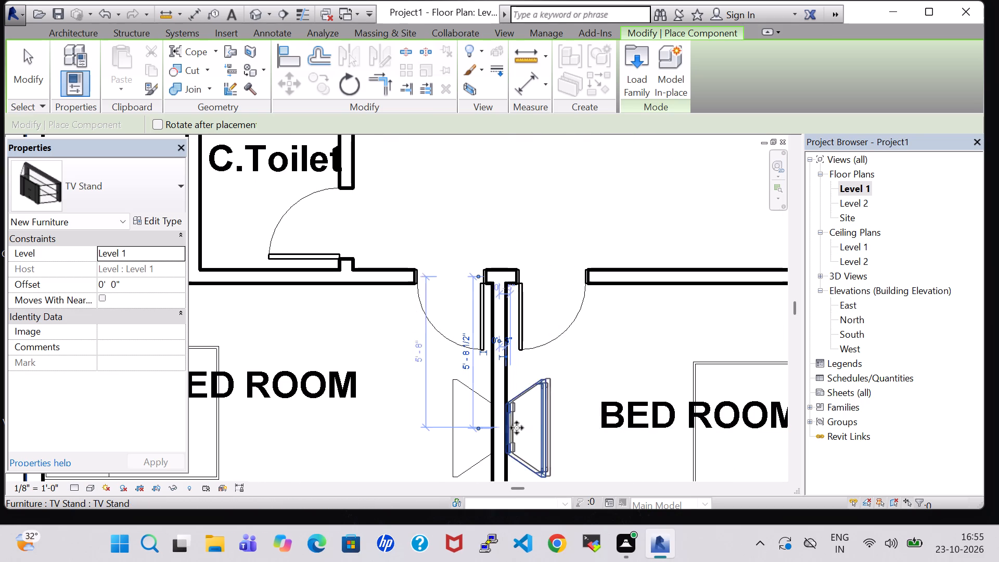
{"action": "key", "text": "Escape"}
{"action": "key", "text": "Escape"}
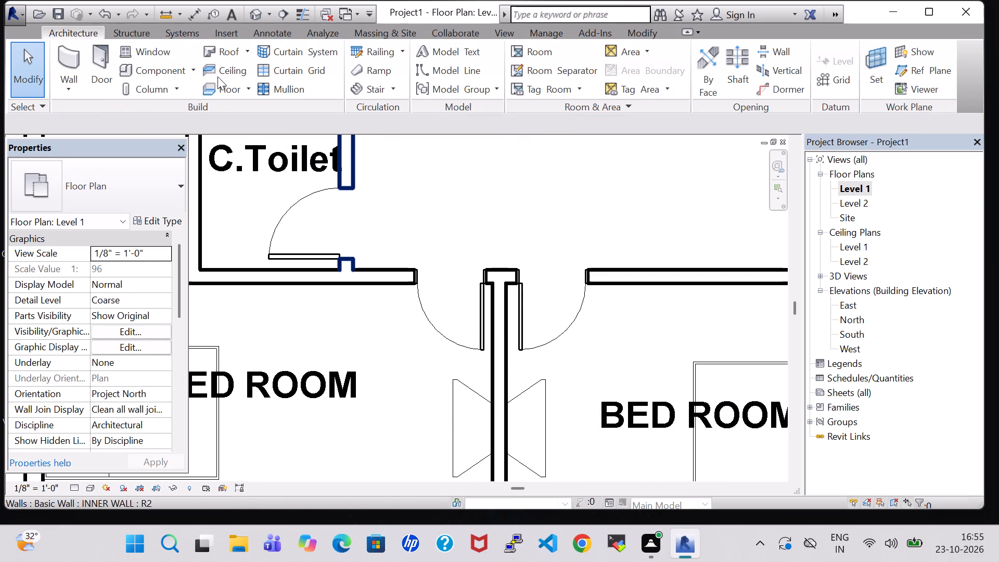
Load the TV - Flat Screen component family from the US Imperial library's Furniture folder.
{"action": "left_click", "coordinate": [158, 64]}
{"action": "left_click", "coordinate": [637, 82]}
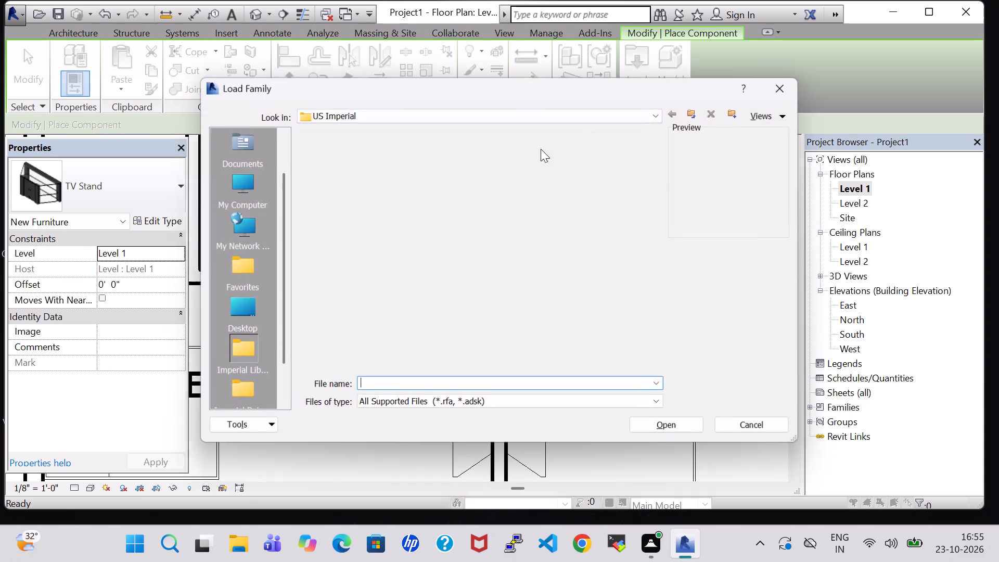
{"action": "scroll", "coordinate": [469, 207], "scroll_direction": "down", "scroll_amount": 1}
{"action": "double_click", "coordinate": [583, 214]}
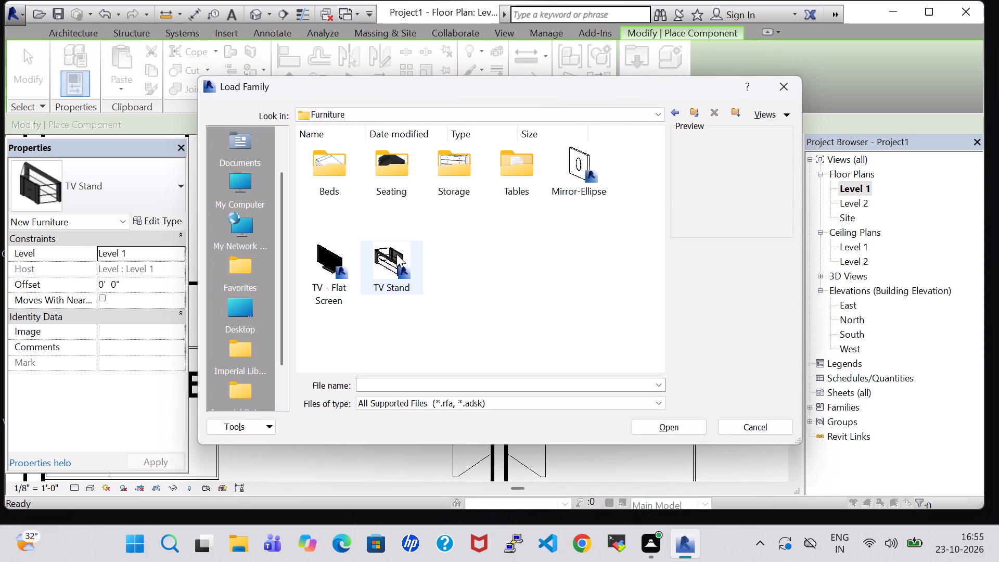
{"action": "left_click", "coordinate": [343, 261]}
{"action": "left_click", "coordinate": [663, 426]}
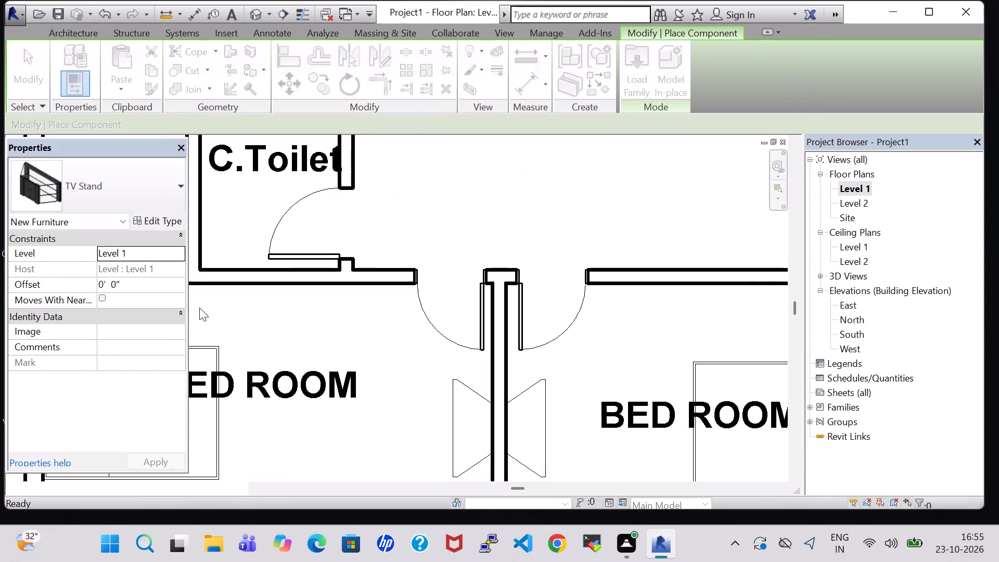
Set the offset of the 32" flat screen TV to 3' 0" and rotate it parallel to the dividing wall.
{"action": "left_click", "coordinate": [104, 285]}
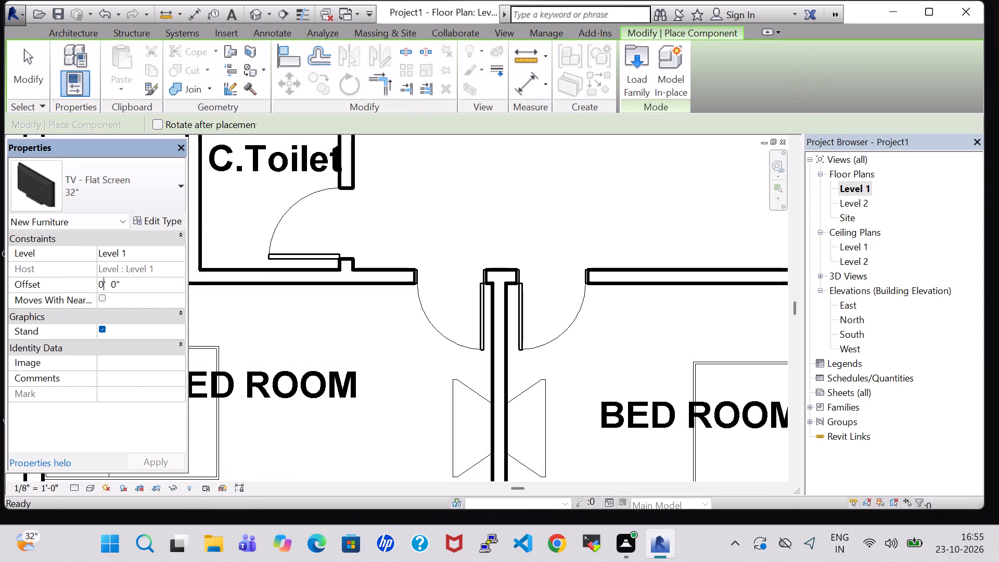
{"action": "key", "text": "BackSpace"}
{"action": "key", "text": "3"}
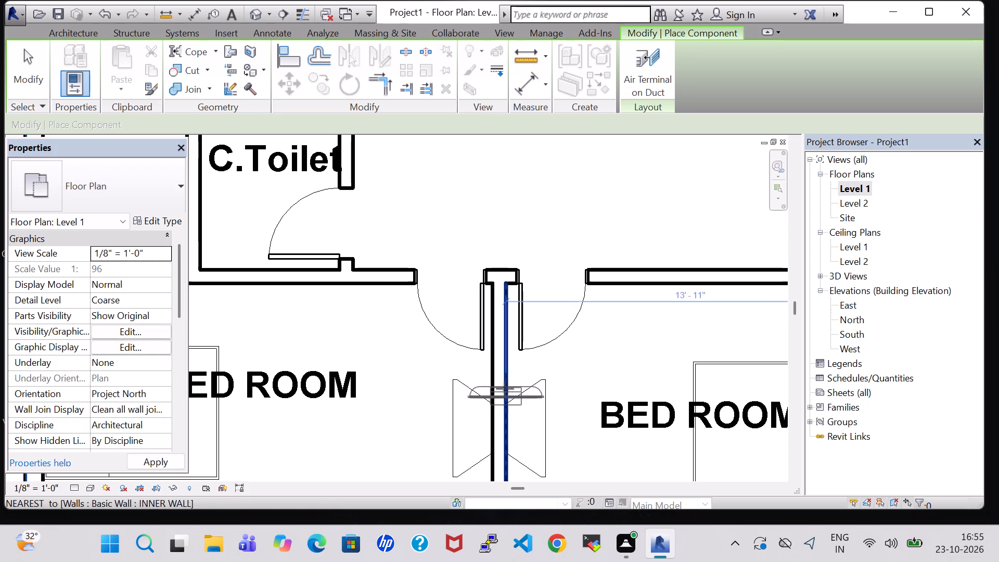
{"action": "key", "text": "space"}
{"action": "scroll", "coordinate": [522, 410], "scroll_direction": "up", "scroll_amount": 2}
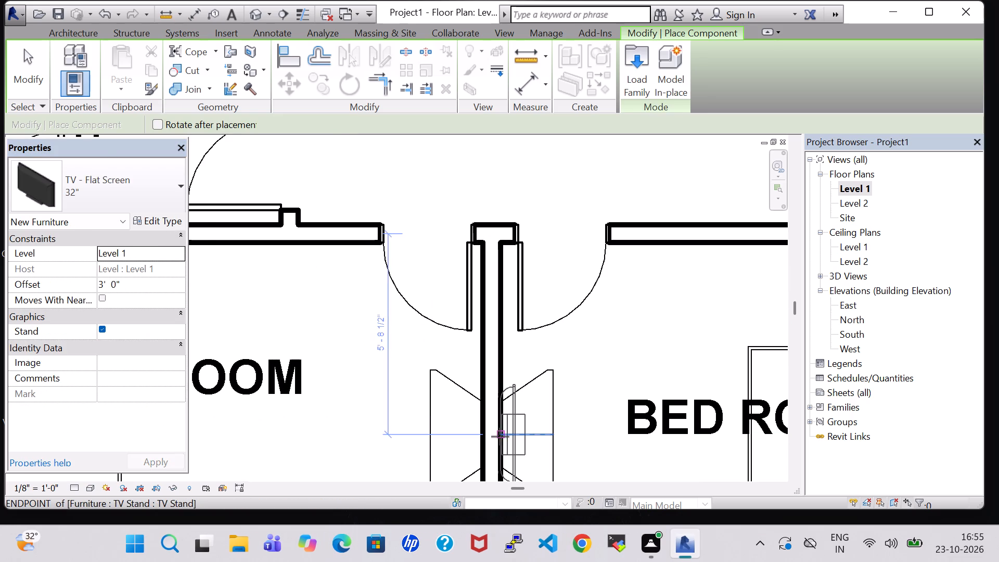
Place a 50" flat screen TV centred on the southeast bedroom's TV stand, with its back to the dividing wall.
{"action": "left_click", "coordinate": [112, 187]}
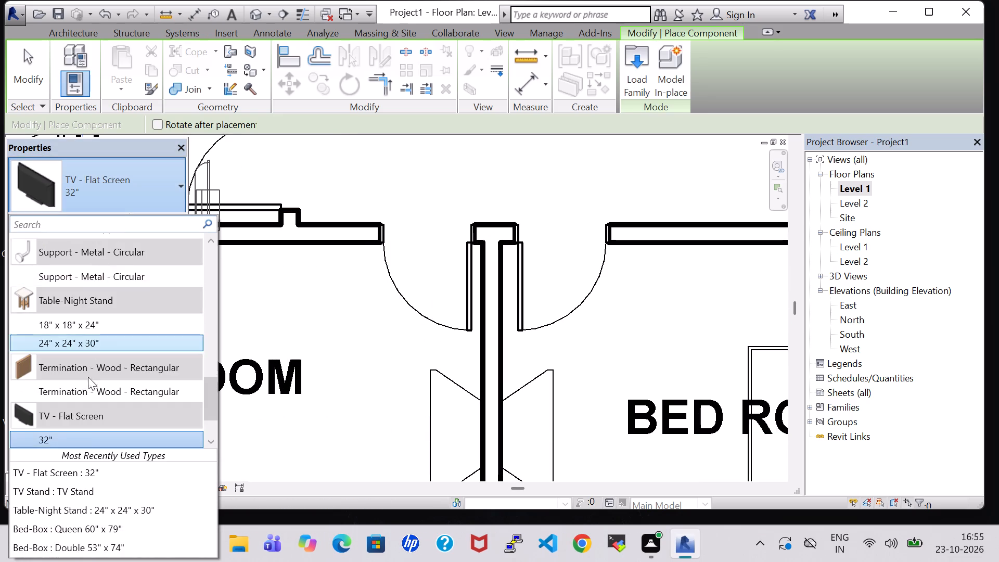
{"action": "scroll", "coordinate": [87, 423], "scroll_direction": "down", "scroll_amount": 2}
{"action": "left_click", "coordinate": [68, 444]}
{"action": "scroll", "coordinate": [514, 429], "scroll_direction": "up", "scroll_amount": 4}
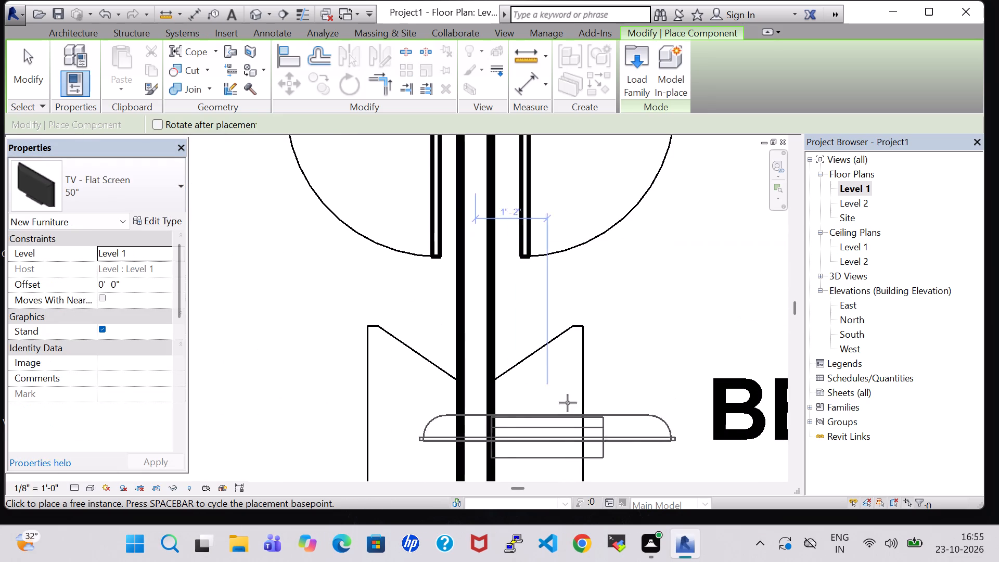
{"action": "key", "text": "space"}
{"action": "middle_click_drag", "start_coordinate": [571, 391], "coordinate": [547, 185]}
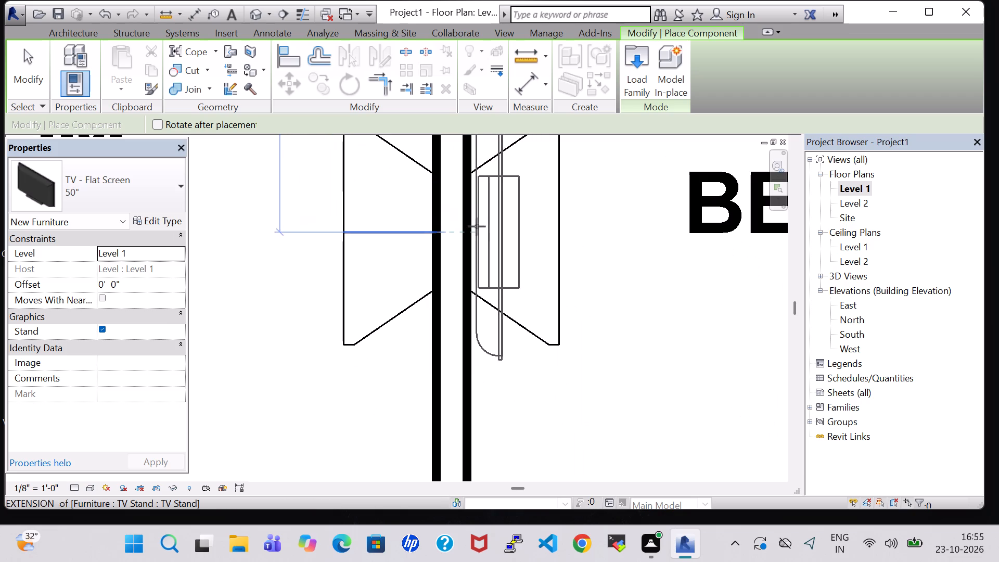
{"action": "left_click", "coordinate": [473, 226]}
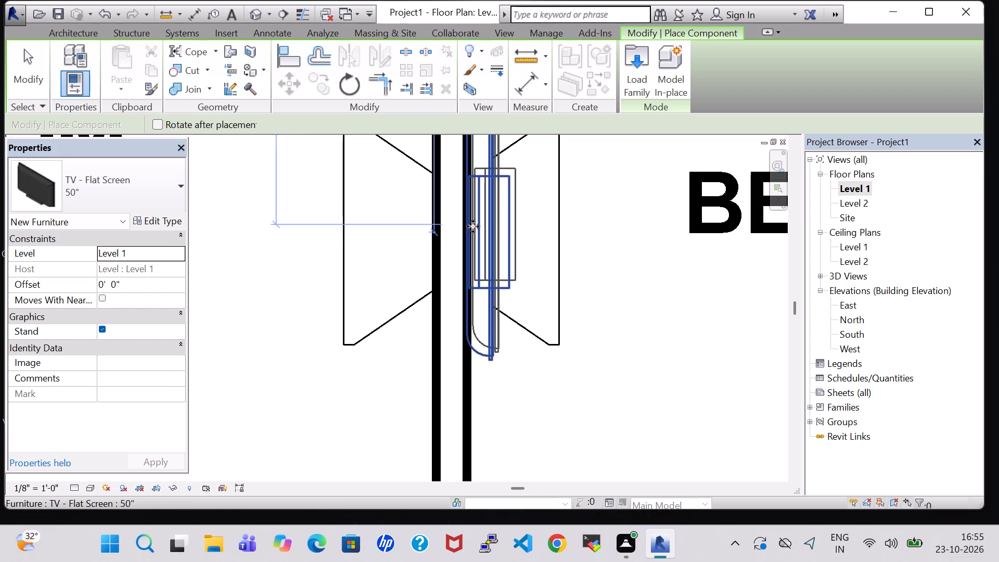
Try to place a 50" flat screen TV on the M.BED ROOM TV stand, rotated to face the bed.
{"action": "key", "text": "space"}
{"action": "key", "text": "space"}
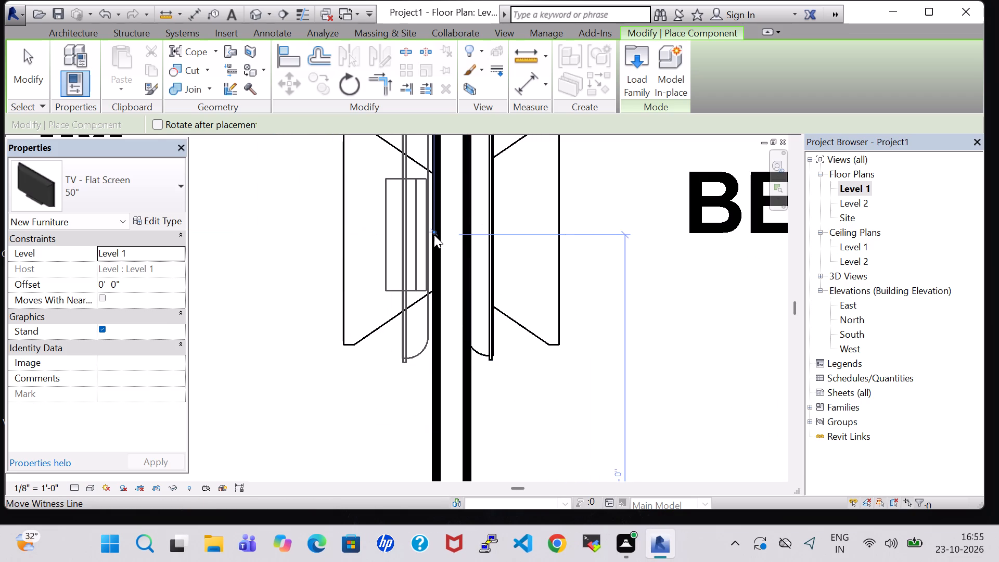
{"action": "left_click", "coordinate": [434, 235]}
Place a 50" flat screen TV on the northwest bedroom's TV stand, with its back to the kitchen wall.
{"action": "scroll", "coordinate": [474, 235], "scroll_direction": "down", "scroll_amount": 4}
{"action": "middle_click_drag", "start_coordinate": [562, 231], "coordinate": [545, 334]}
{"action": "scroll", "coordinate": [545, 335], "scroll_direction": "down", "scroll_amount": 5}
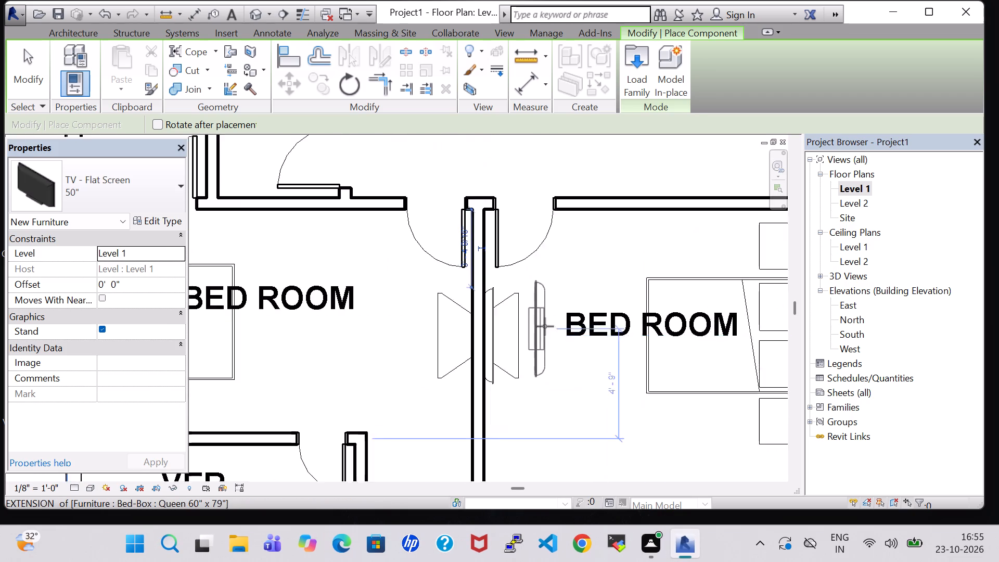
{"action": "scroll", "coordinate": [545, 326], "scroll_direction": "down", "scroll_amount": 2}
{"action": "middle_click_drag", "start_coordinate": [517, 205], "coordinate": [481, 395]}
{"action": "middle_click_drag", "start_coordinate": [407, 194], "coordinate": [394, 314]}
{"action": "scroll", "coordinate": [377, 233], "scroll_direction": "up", "scroll_amount": 3}
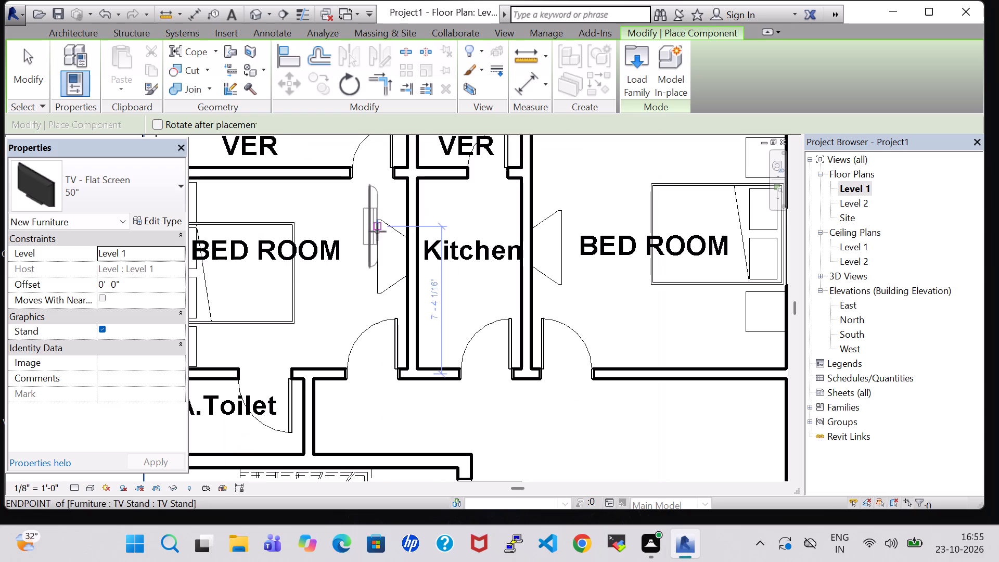
{"action": "scroll", "coordinate": [396, 256], "scroll_direction": "up", "scroll_amount": 5}
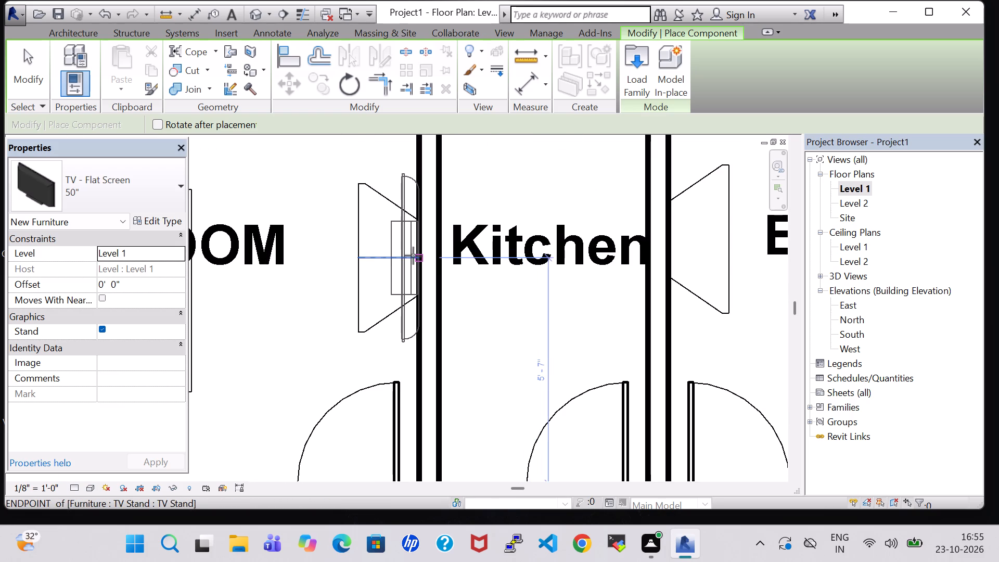
{"action": "left_click", "coordinate": [416, 259]}
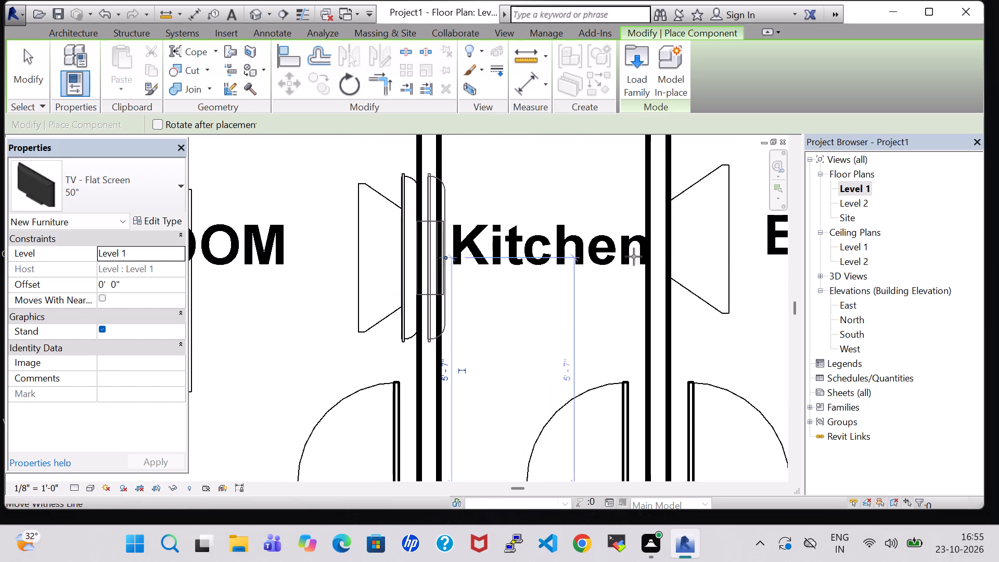
Place a 50" flat screen TV on the northeast bedroom's TV stand, rotated to face the bed, and end placement.
{"action": "key", "text": "space"}
{"action": "key", "text": "space"}
{"action": "scroll", "coordinate": [701, 240], "scroll_direction": "up", "scroll_amount": 4}
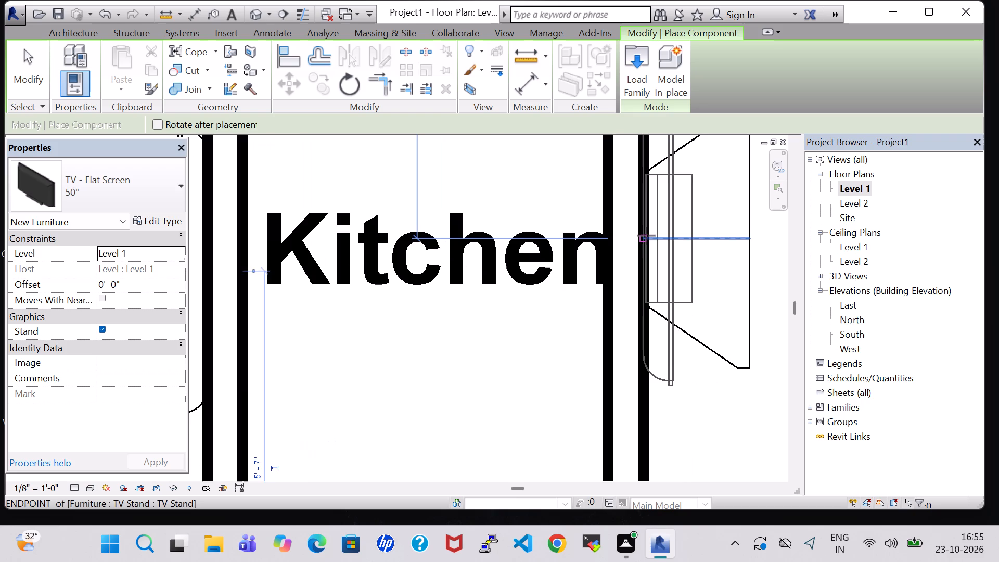
{"action": "left_click", "coordinate": [646, 236]}
{"action": "scroll", "coordinate": [642, 265], "scroll_direction": "down", "scroll_amount": 4}
{"action": "key", "text": "Escape"}
{"action": "key", "text": "Escape"}
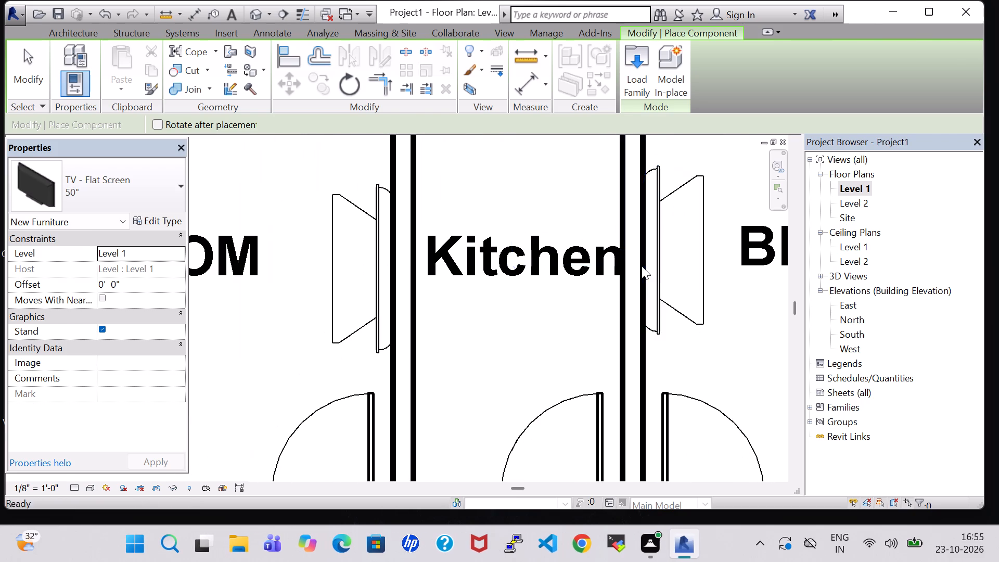
Review the furniture layout across the whole Level 1 floor plan, checking each bedroom's TV and stand.
{"action": "scroll", "coordinate": [685, 307], "scroll_direction": "down", "scroll_amount": 8}
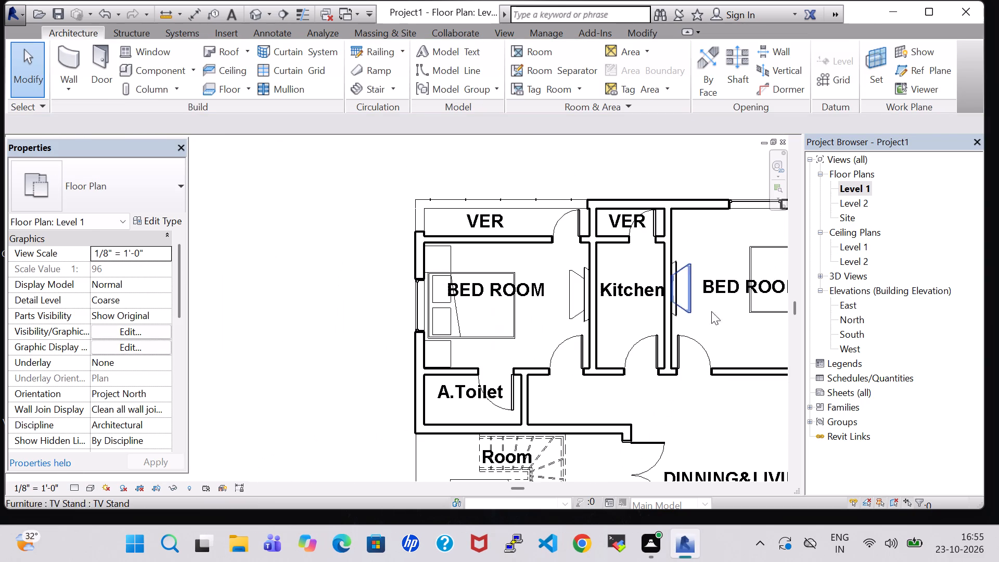
{"action": "middle_click_drag", "start_coordinate": [737, 321], "coordinate": [656, 314]}
{"action": "scroll", "coordinate": [623, 299], "scroll_direction": "down", "scroll_amount": 2}
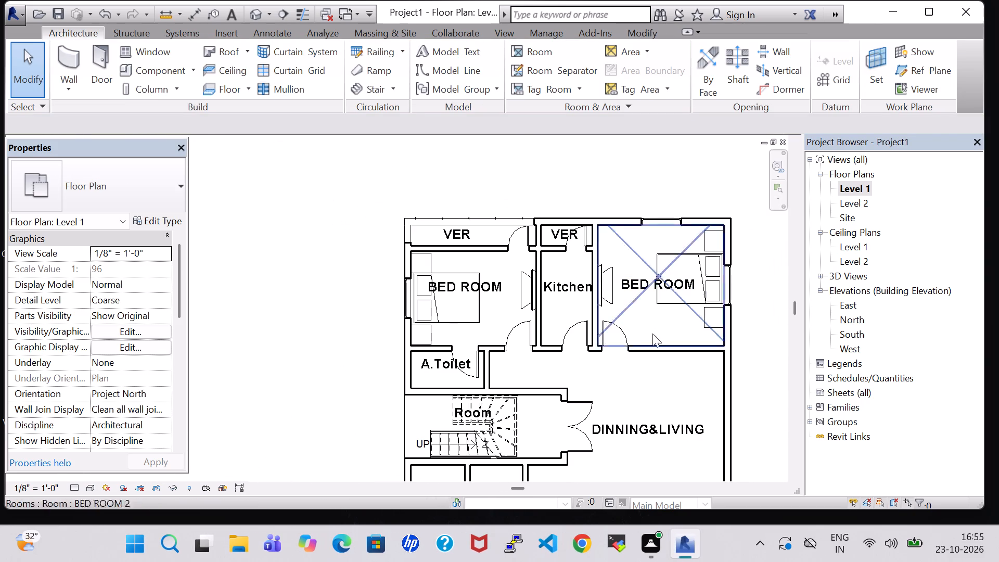
{"action": "middle_click_drag", "start_coordinate": [663, 386], "coordinate": [552, 325]}
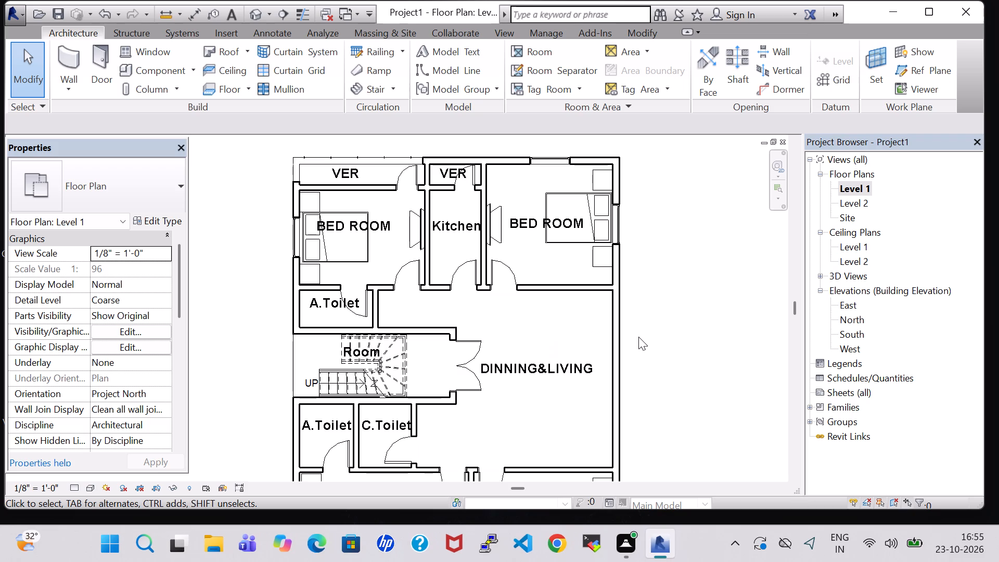
{"action": "middle_click_drag", "start_coordinate": [674, 317], "coordinate": [673, 311]}
{"action": "scroll", "coordinate": [671, 315], "scroll_direction": "down", "scroll_amount": 1}
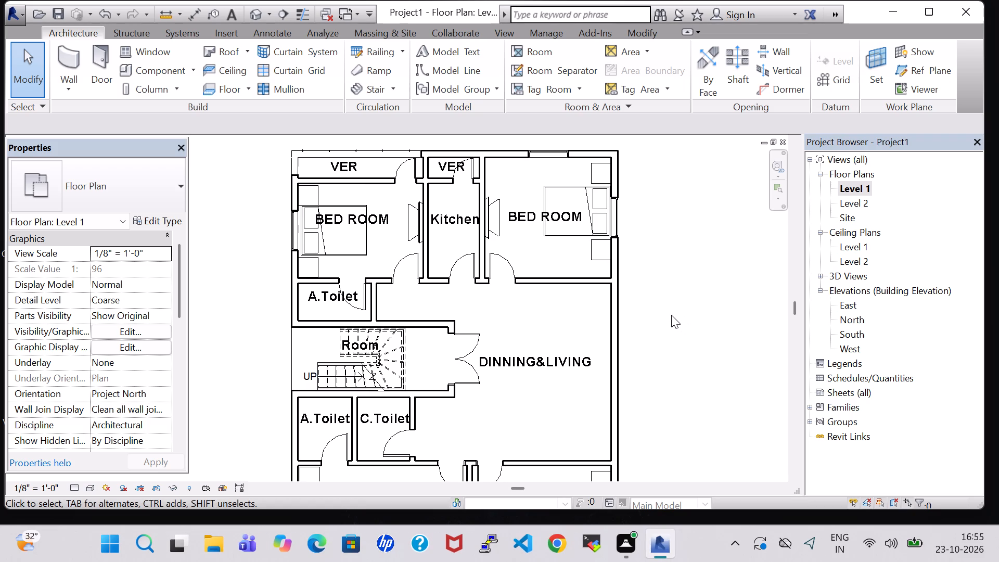
{"action": "middle_click_drag", "start_coordinate": [671, 315], "coordinate": [664, 292]}
{"action": "scroll", "coordinate": [664, 292], "scroll_direction": "down", "scroll_amount": 1}
{"action": "middle_click_drag", "start_coordinate": [670, 303], "coordinate": [656, 285]}
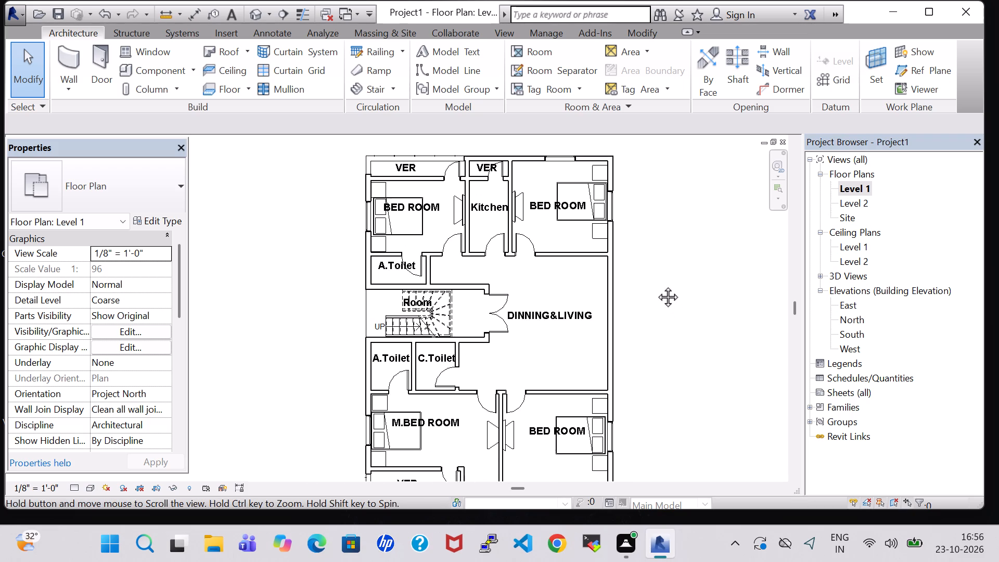
{"action": "middle_click_drag", "start_coordinate": [656, 285], "coordinate": [655, 284]}
{"action": "scroll", "coordinate": [655, 284], "scroll_direction": "down", "scroll_amount": 1}
{"action": "middle_click_drag", "start_coordinate": [655, 284], "coordinate": [641, 279]}
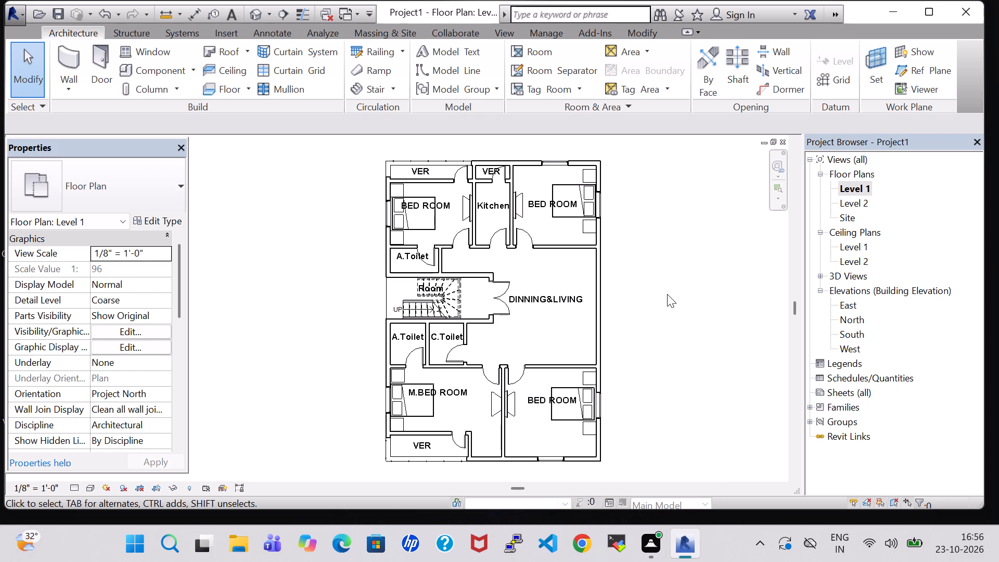
{"action": "middle_click_drag", "start_coordinate": [667, 294], "coordinate": [652, 287]}
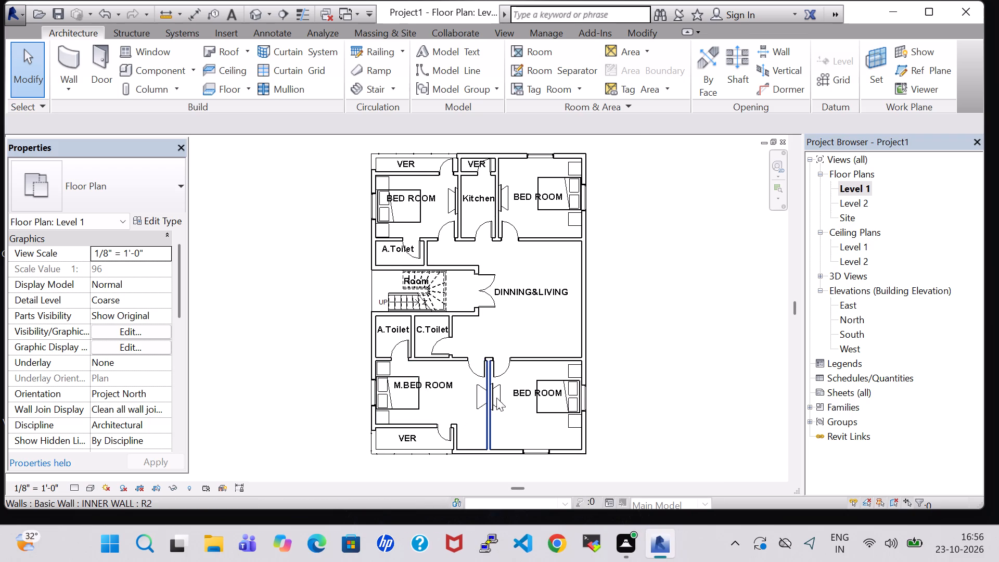
Place a 50" flat screen TV at a 3' 0" offset above the M.BED ROOM TV stand, rotated to back onto the shared wall.
{"action": "scroll", "coordinate": [483, 404], "scroll_direction": "up", "scroll_amount": 4}
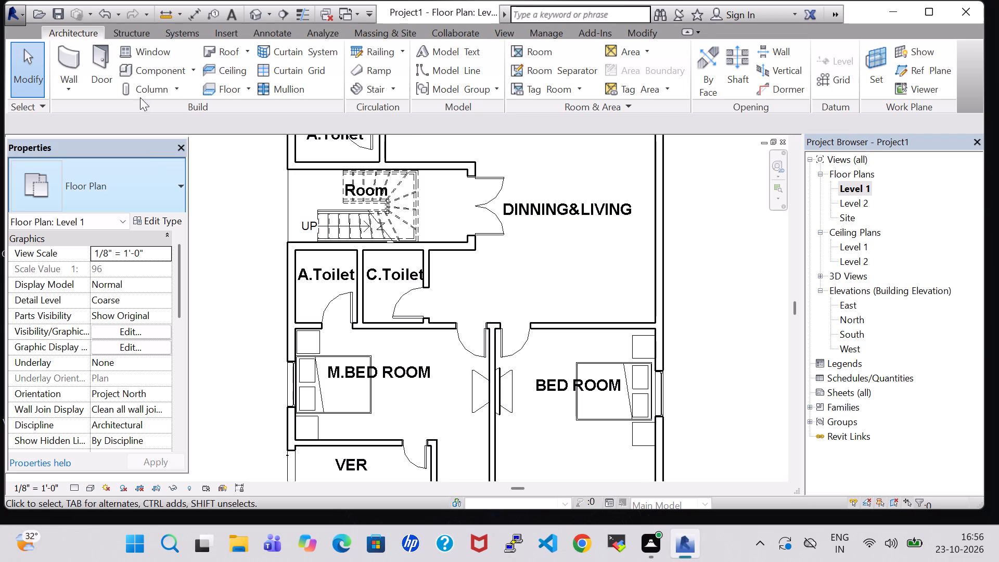
{"action": "left_click", "coordinate": [143, 70]}
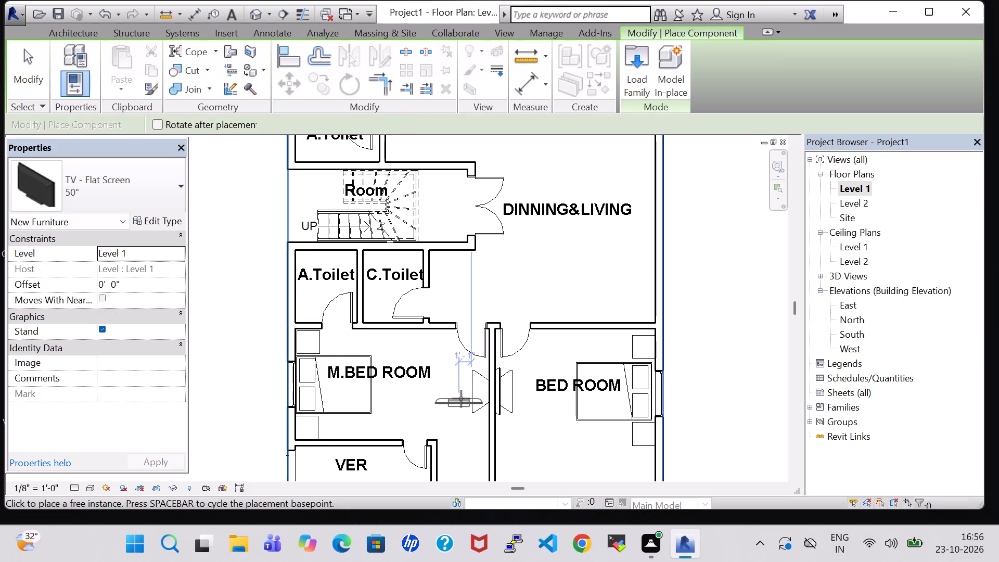
{"action": "scroll", "coordinate": [465, 394], "scroll_direction": "up", "scroll_amount": 3}
{"action": "key", "text": "space"}
{"action": "key", "text": "space"}
{"action": "key", "text": "space"}
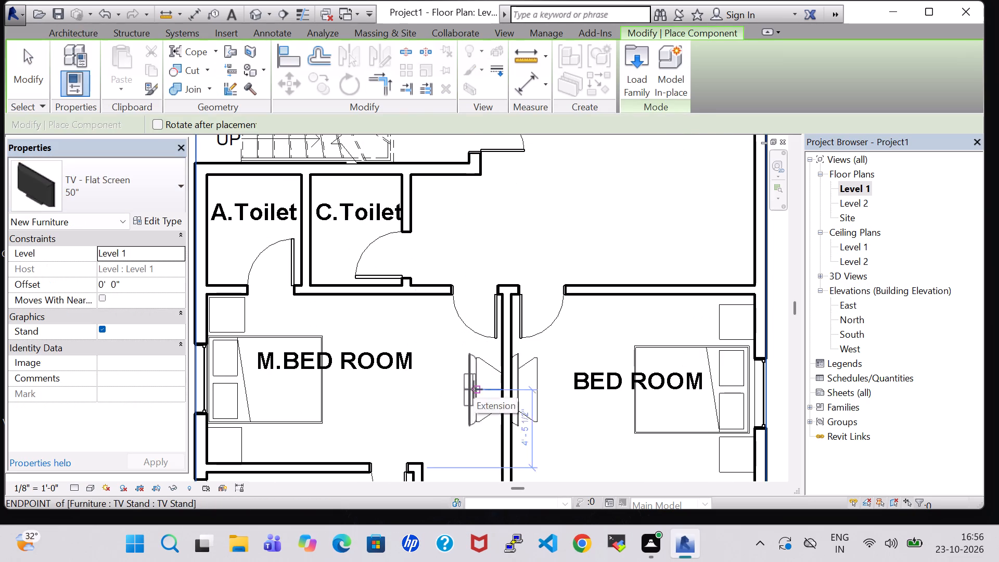
{"action": "scroll", "coordinate": [473, 389], "scroll_direction": "up", "scroll_amount": 5}
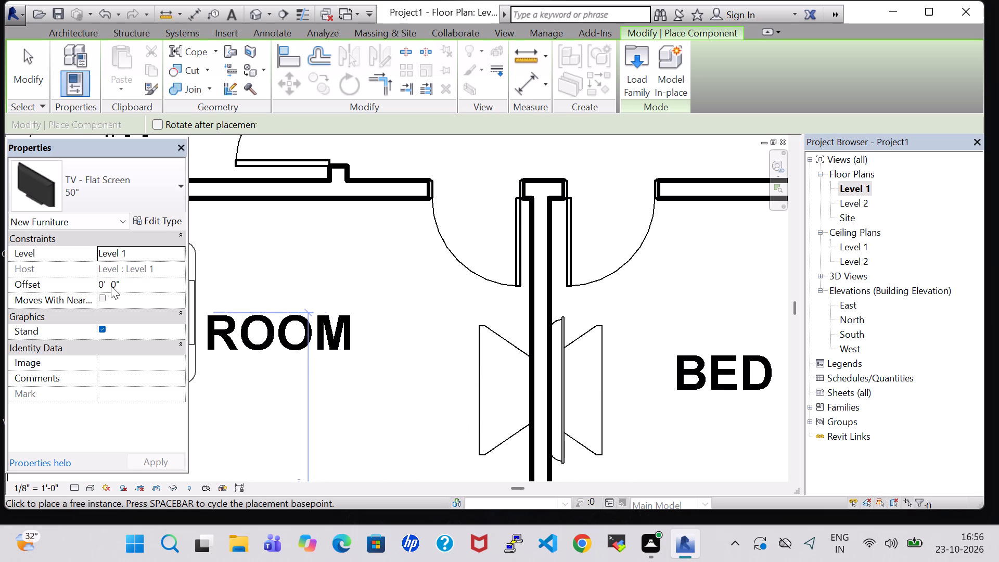
{"action": "left_click", "coordinate": [105, 285]}
{"action": "key", "text": "BackSpace"}
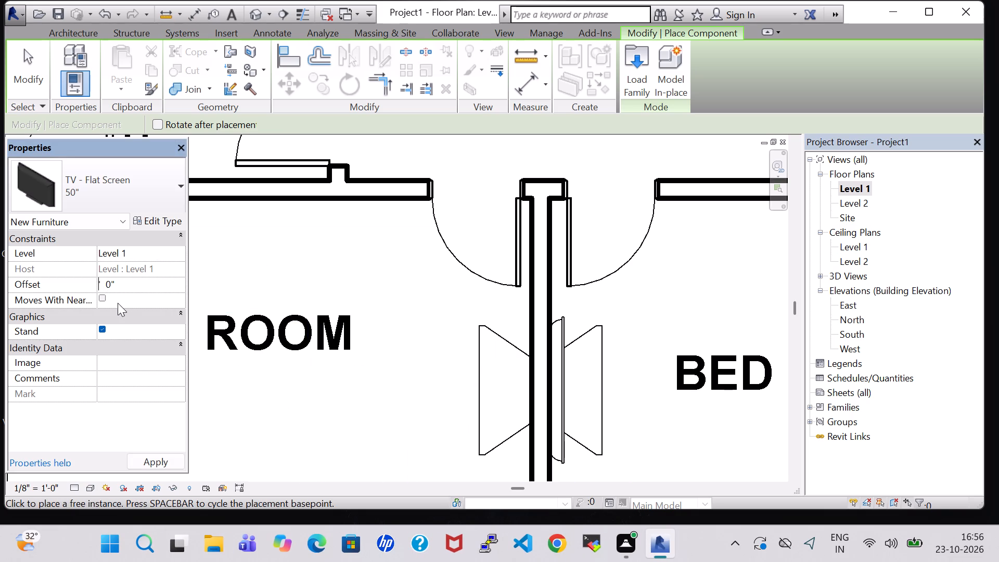
{"action": "key", "text": "3"}
{"action": "key", "text": "space"}
{"action": "key", "text": "space"}
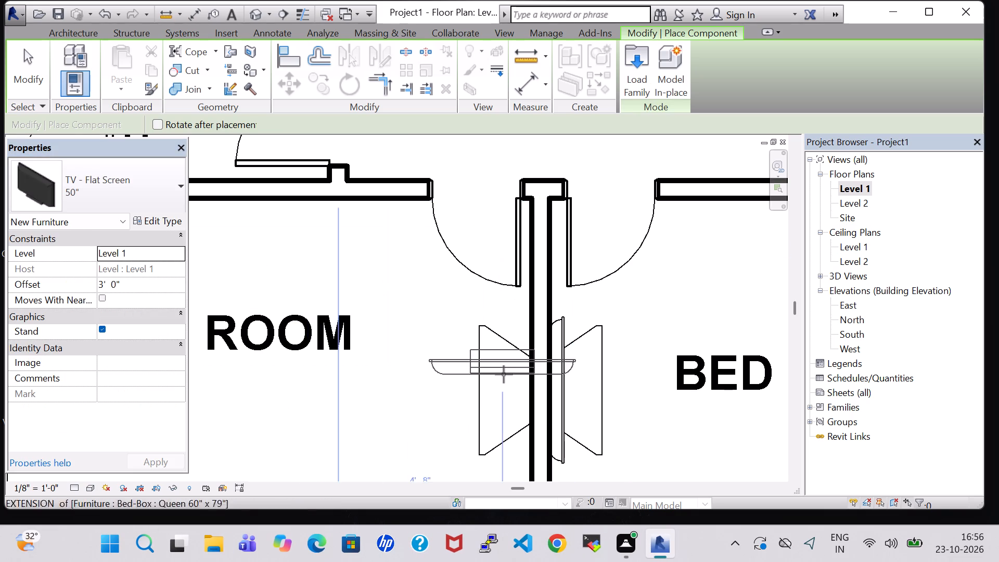
{"action": "key", "text": "space"}
{"action": "scroll", "coordinate": [501, 385], "scroll_direction": "up", "scroll_amount": 2}
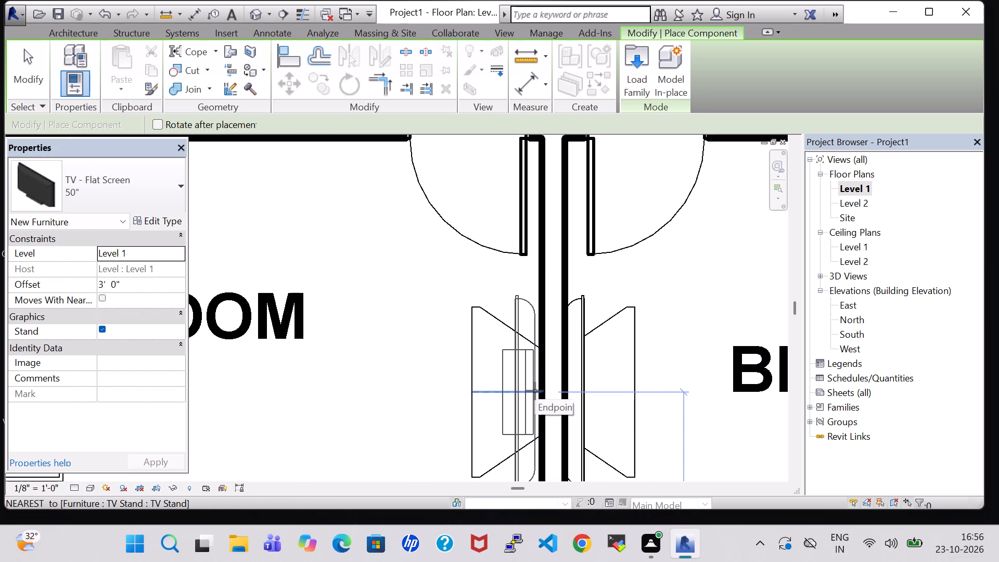
{"action": "left_click", "coordinate": [537, 391]}
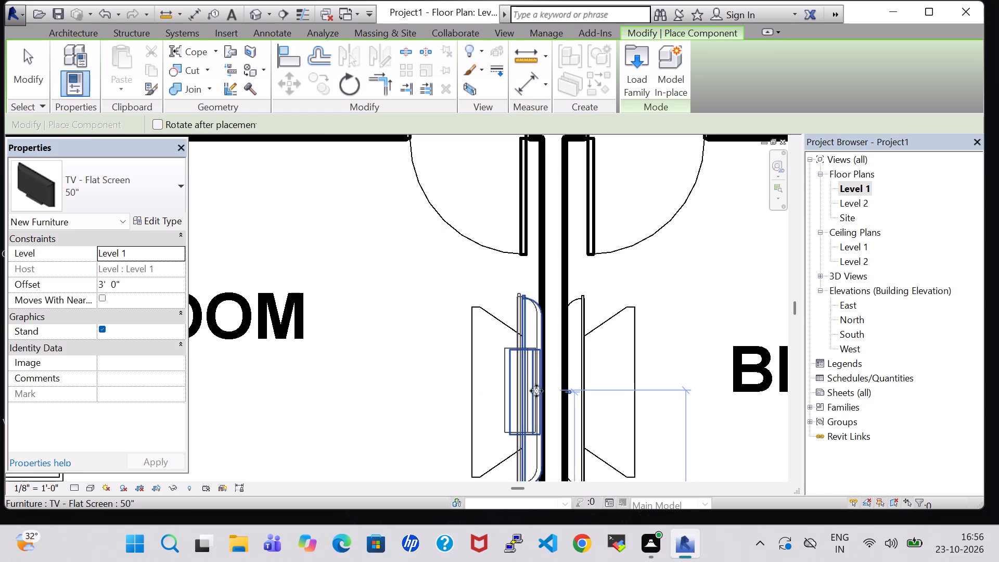
{"action": "scroll", "coordinate": [534, 392], "scroll_direction": "down", "scroll_amount": 4}
{"action": "key", "text": "Escape"}
{"action": "key", "text": "Escape"}
{"action": "key", "text": "Escape"}
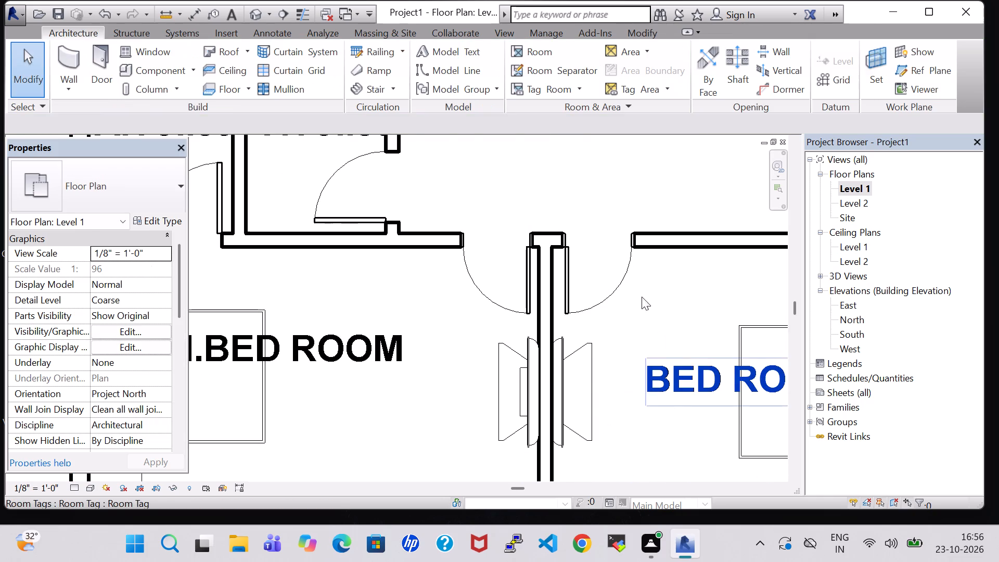
In the 3D view, set the offset of the northwest bedroom's flat screen TV to 3' 0".
{"action": "left_click", "coordinate": [257, 18]}
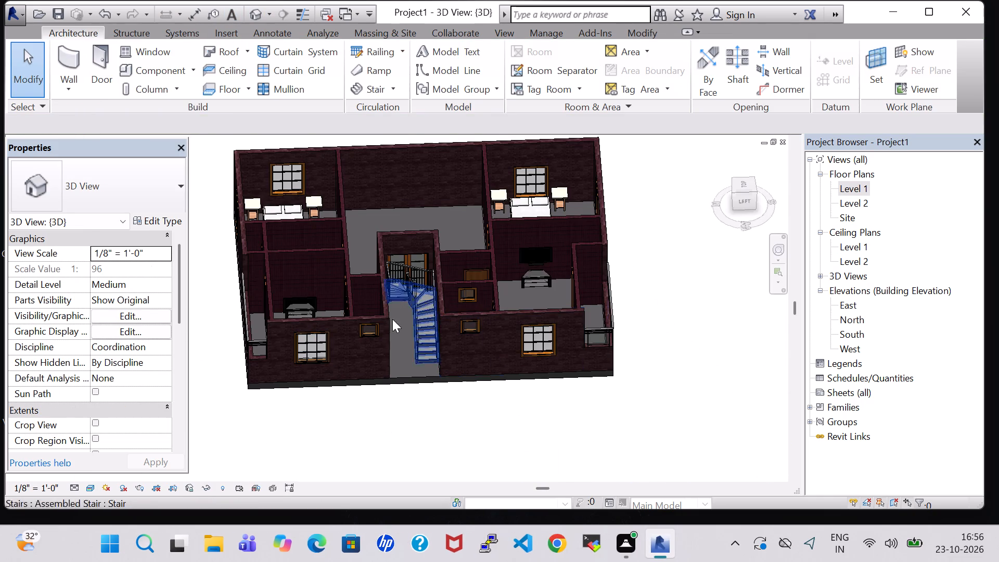
{"action": "left_click", "coordinate": [312, 300]}
{"action": "left_click", "coordinate": [97, 285]}
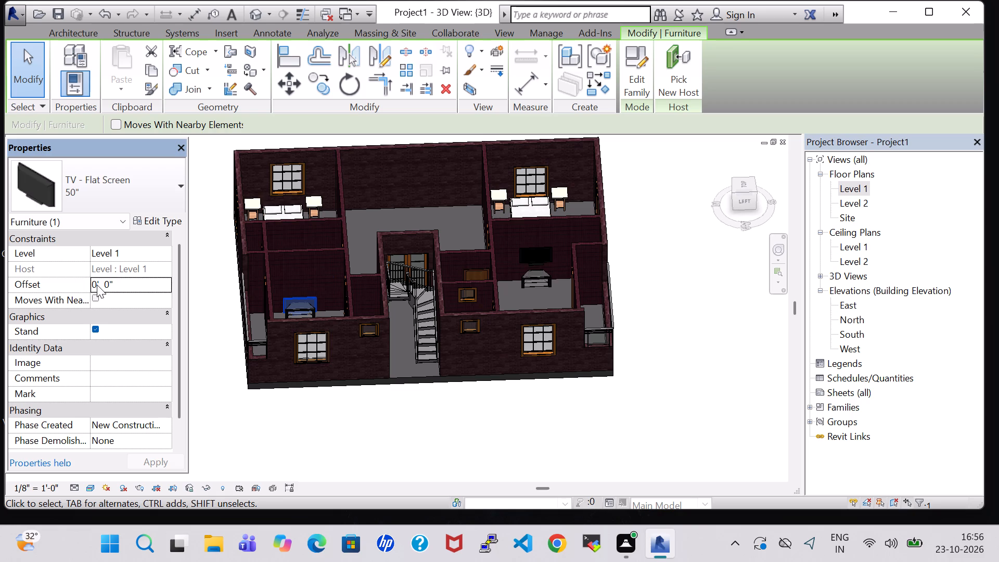
{"action": "key", "text": "BackSpace"}
{"action": "key", "text": "3"}
{"action": "key", "text": "Return"}
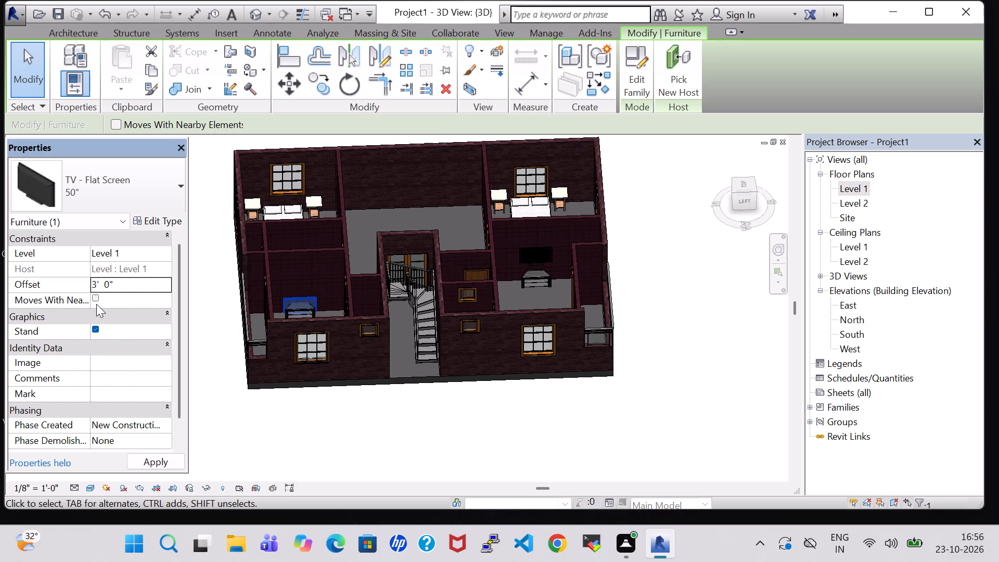
{"action": "left_click", "coordinate": [319, 449]}
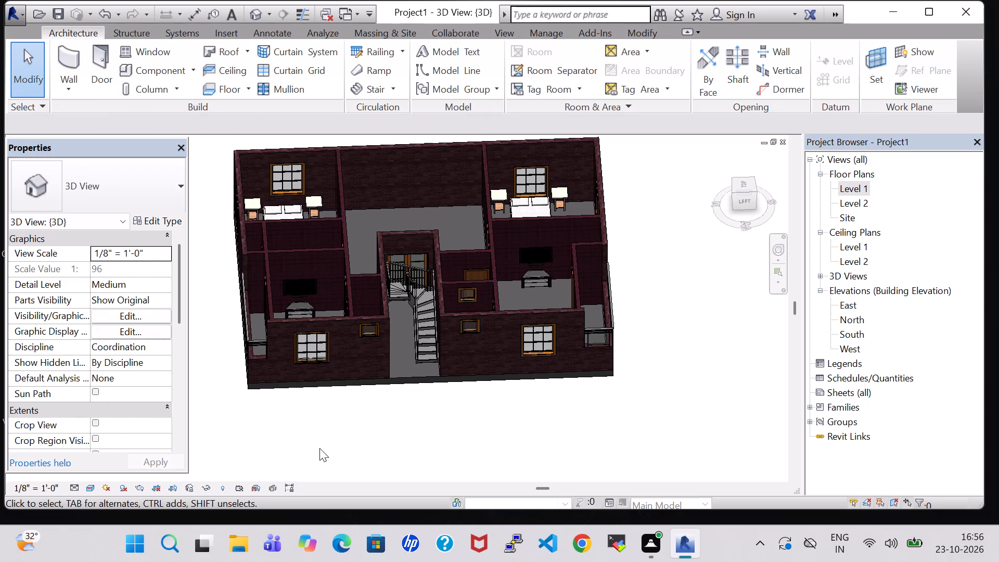
Set the offset of the southeast bedroom's flat screen TV to 3' 0".
{"action": "middle_click_drag", "start_coordinate": [310, 443], "coordinate": [403, 448], "text": "shift"}
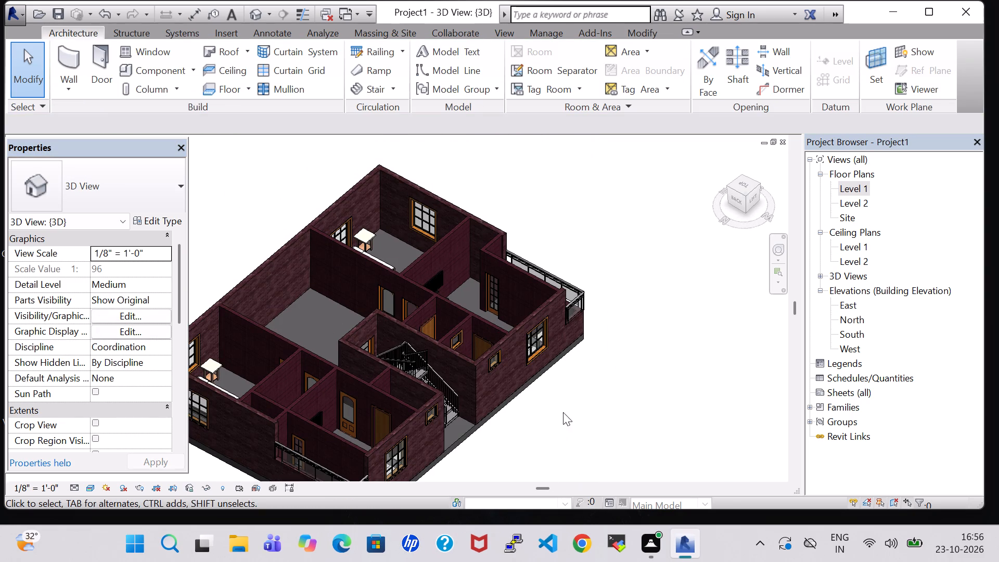
{"action": "middle_click_drag", "start_coordinate": [563, 400], "coordinate": [607, 271]}
{"action": "middle_click_drag", "start_coordinate": [267, 365], "coordinate": [474, 378], "text": "shift"}
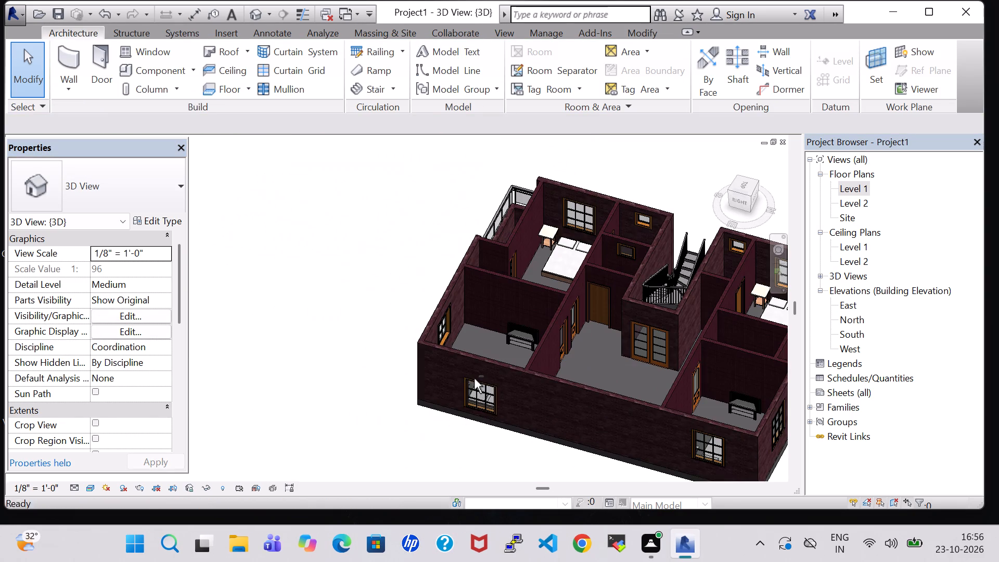
{"action": "left_click", "coordinate": [531, 333]}
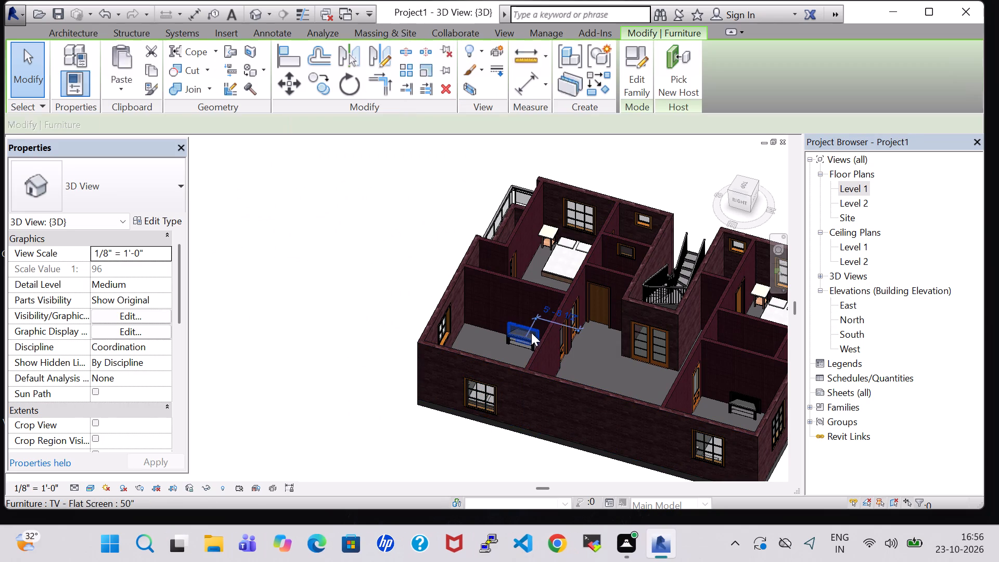
{"action": "left_click", "coordinate": [98, 283]}
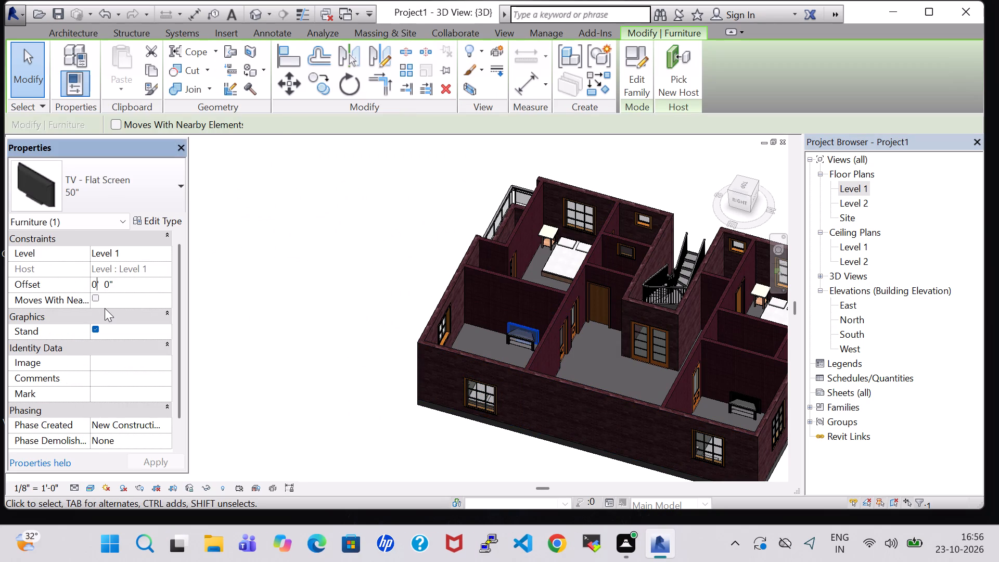
{"action": "key", "text": "BackSpace"}
{"action": "key", "text": "3"}
{"action": "key", "text": "Return"}
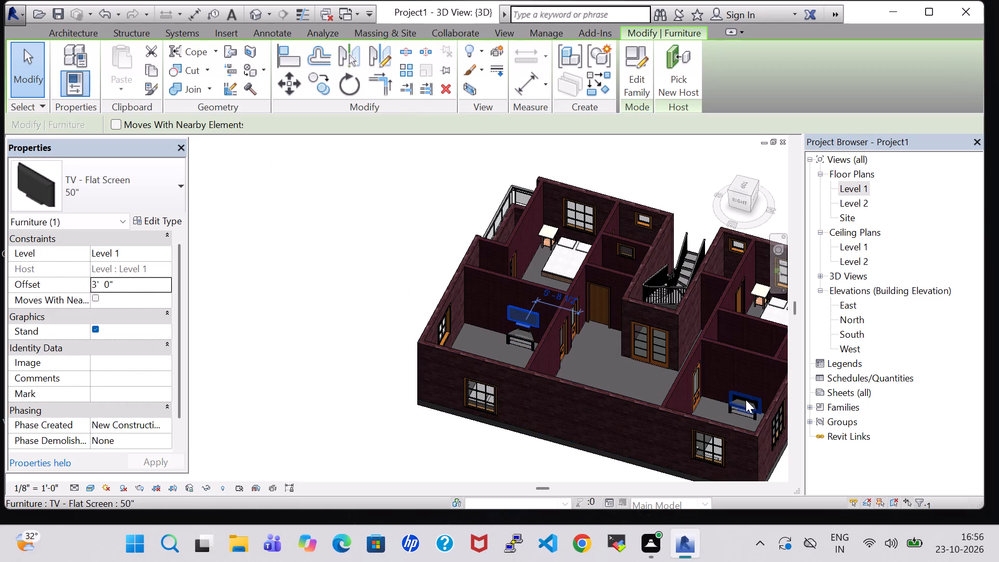
Set the offset of the northeast bedroom's flat screen TV to 3' 0" and deselect it.
{"action": "left_click", "coordinate": [746, 400]}
{"action": "left_click", "coordinate": [97, 285]}
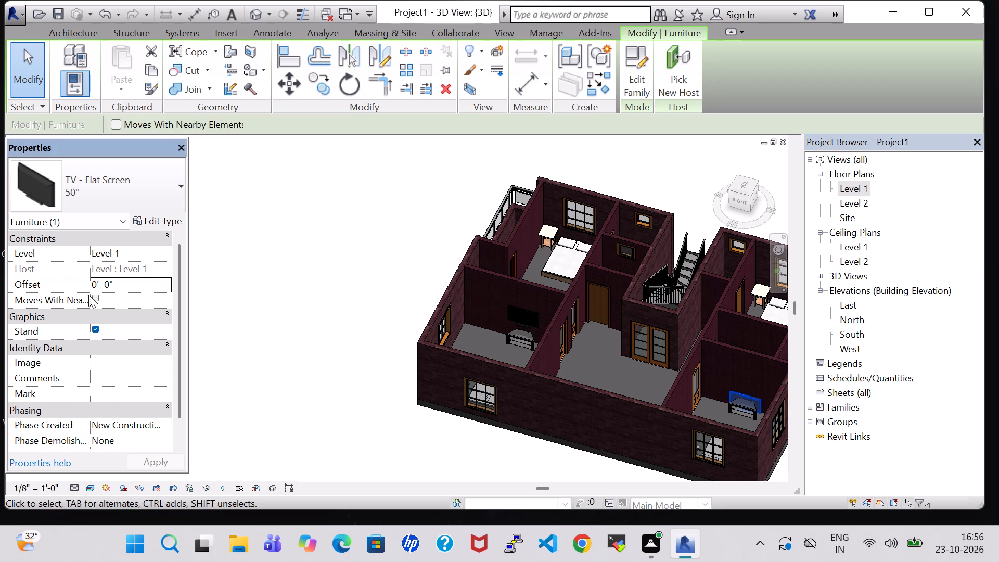
{"action": "key", "text": "BackSpace"}
{"action": "key", "text": "3"}
{"action": "key", "text": "Return"}
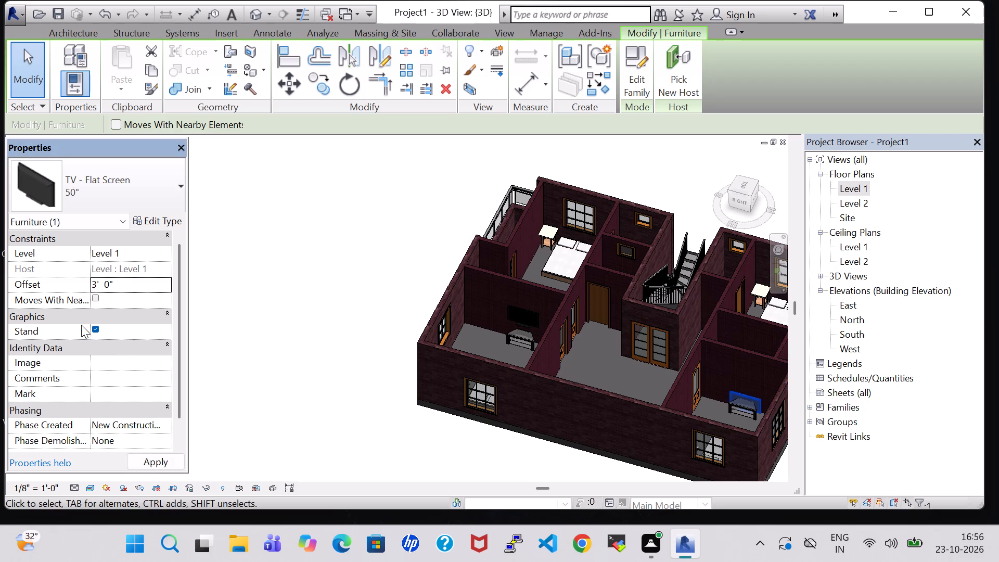
{"action": "left_click", "coordinate": [260, 233]}
Inspect the bedroom TVs and their stands from several angles in the 3D view.
{"action": "middle_click_drag", "start_coordinate": [351, 185], "coordinate": [351, 294], "text": "shift"}
{"action": "middle_click_drag", "start_coordinate": [351, 294], "coordinate": [275, 234]}
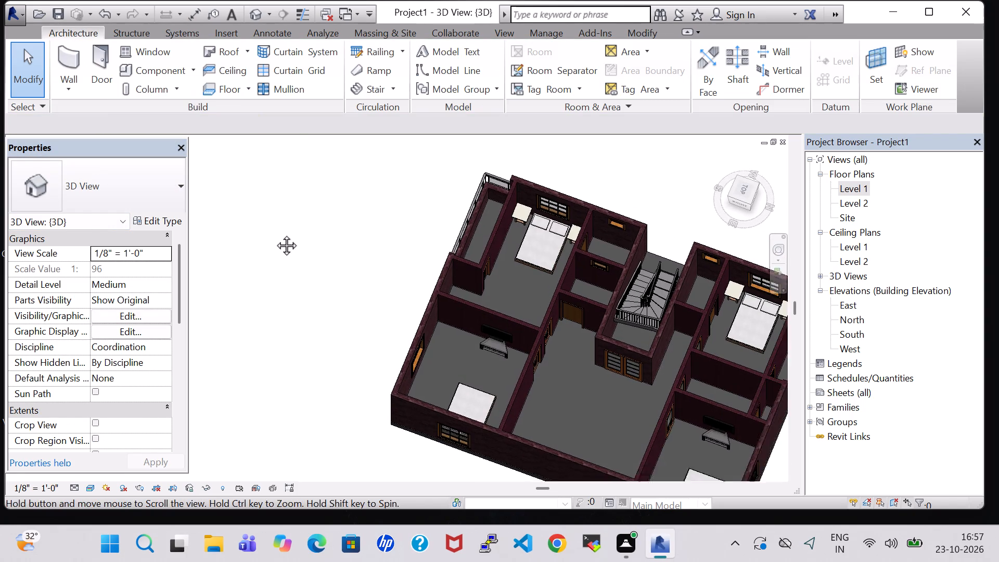
{"action": "middle_click_drag", "start_coordinate": [275, 234], "coordinate": [225, 168]}
{"action": "middle_click_drag", "start_coordinate": [224, 166], "coordinate": [233, 214], "text": "shift"}
{"action": "middle_click_drag", "start_coordinate": [421, 403], "coordinate": [442, 300], "text": "shift"}
{"action": "middle_click_drag", "start_coordinate": [519, 358], "coordinate": [451, 387]}
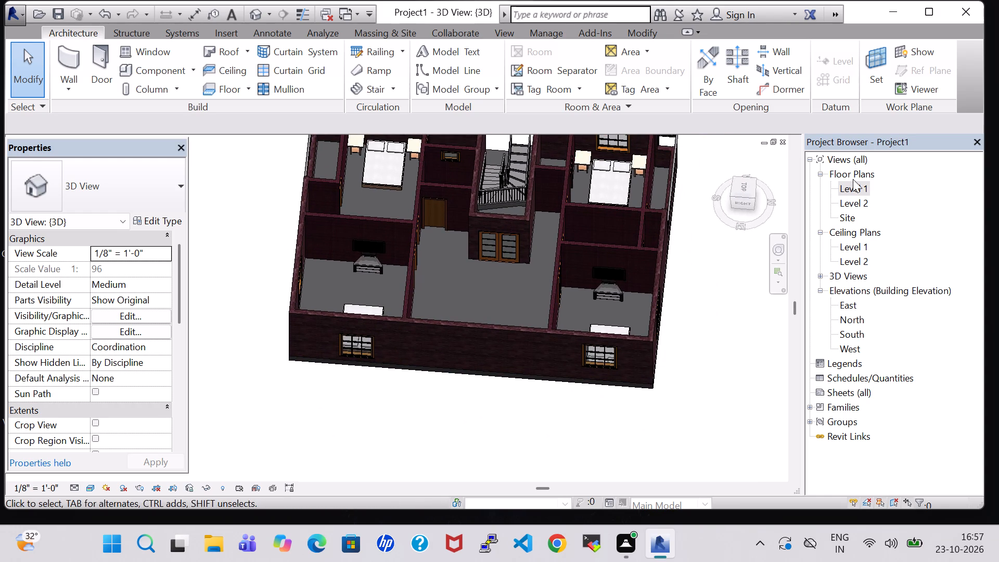
Return to the Level 1 floor plan and load the Dresser family from the US Imperial library's Furniture Storage folder.
{"action": "double_click", "coordinate": [852, 186]}
{"action": "scroll", "coordinate": [678, 291], "scroll_direction": "down", "scroll_amount": 9}
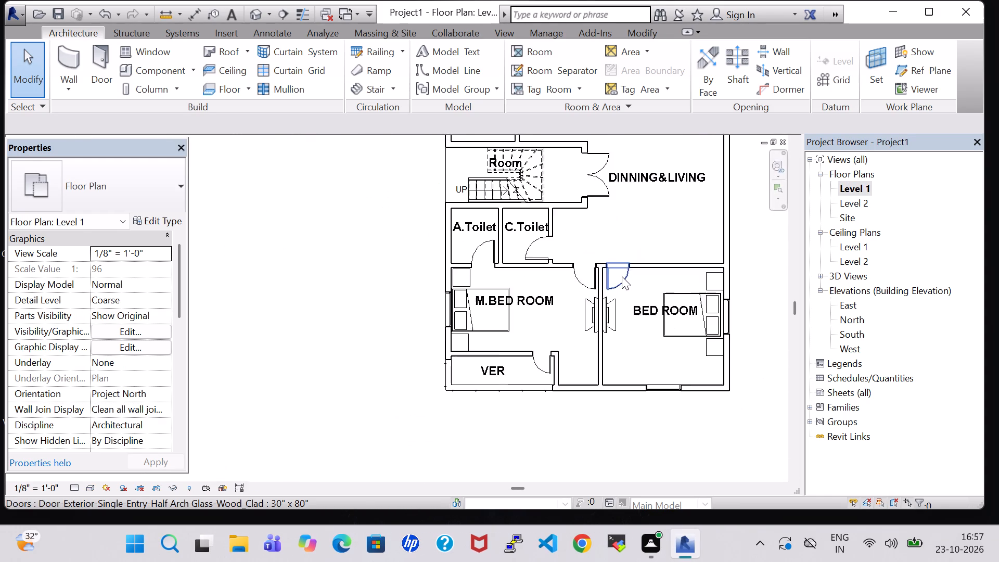
{"action": "left_click", "coordinate": [158, 73]}
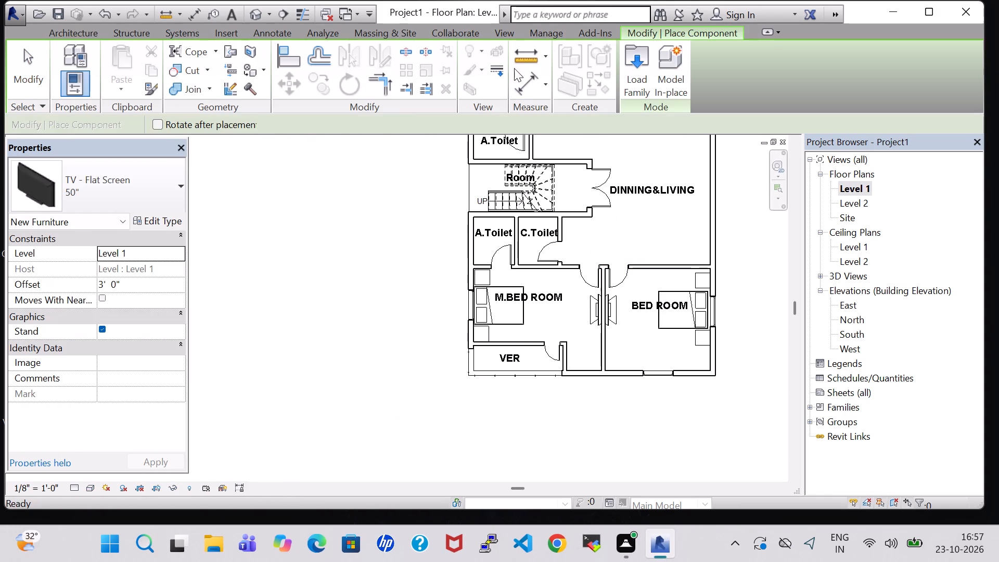
{"action": "left_click", "coordinate": [638, 81]}
{"action": "scroll", "coordinate": [563, 262], "scroll_direction": "down", "scroll_amount": 1}
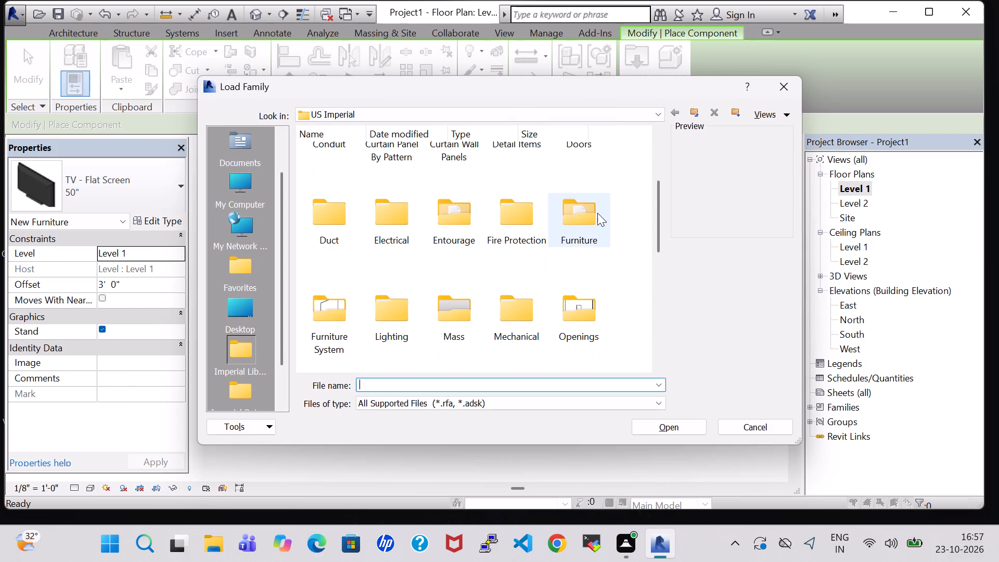
{"action": "double_click", "coordinate": [597, 213]}
{"action": "double_click", "coordinate": [453, 173]}
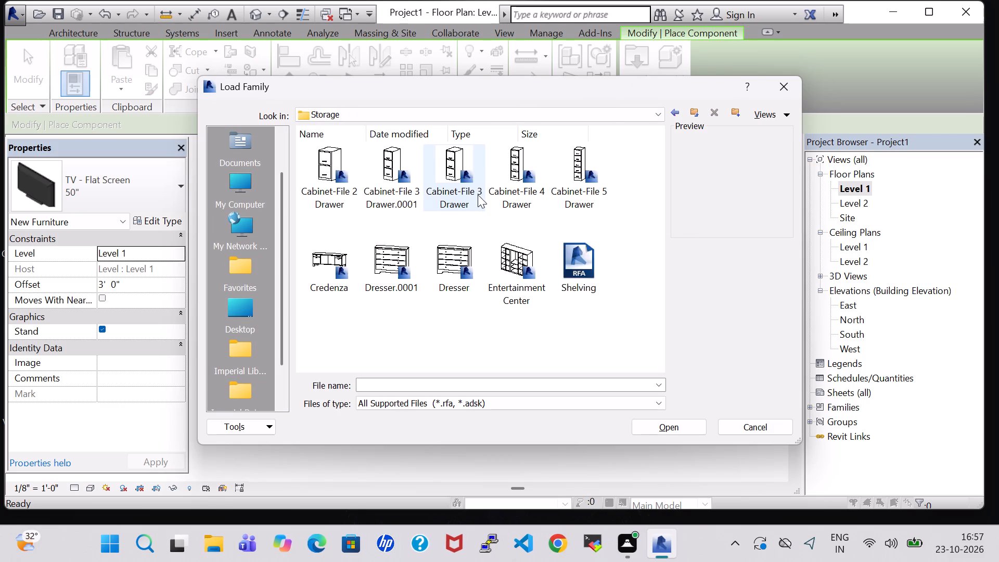
{"action": "left_click", "coordinate": [469, 266]}
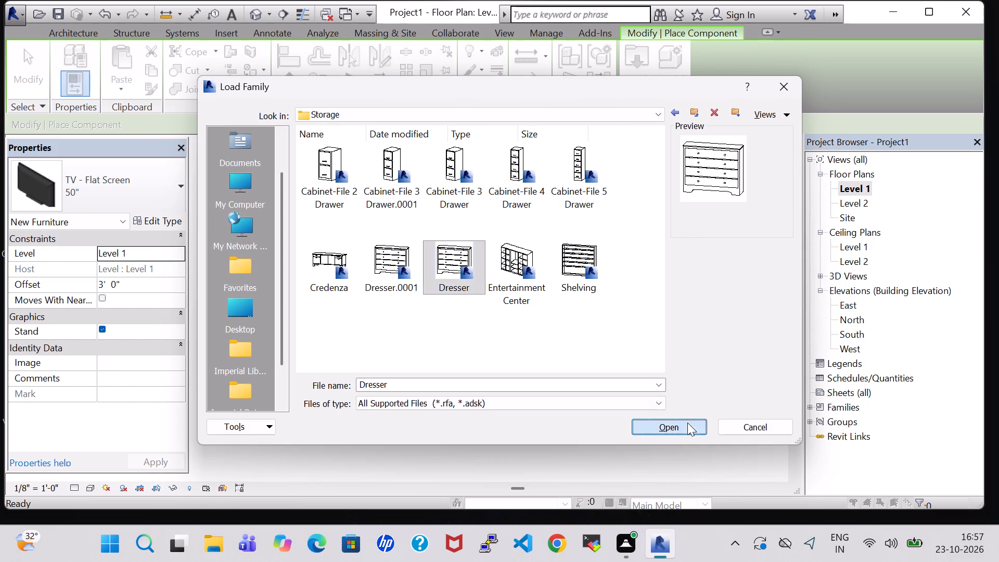
{"action": "left_click", "coordinate": [687, 423]}
Place the 48" x 72" x 24" dresser in the M.BED ROOM niche beside VER and nudge it toward the VER-side wall.
{"action": "scroll", "coordinate": [543, 386], "scroll_direction": "up", "scroll_amount": 4}
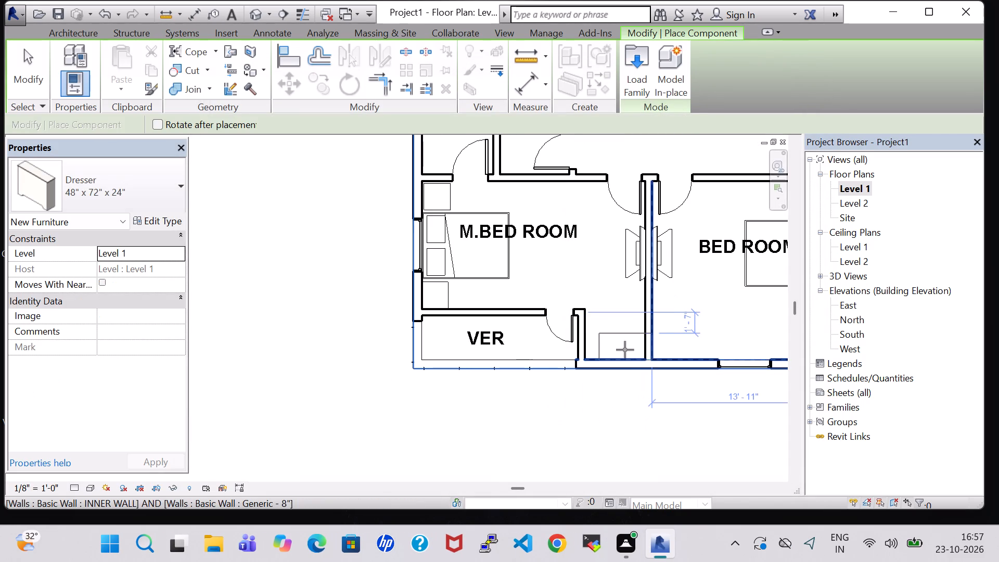
{"action": "left_click", "coordinate": [619, 350]}
{"action": "key", "text": "Escape"}
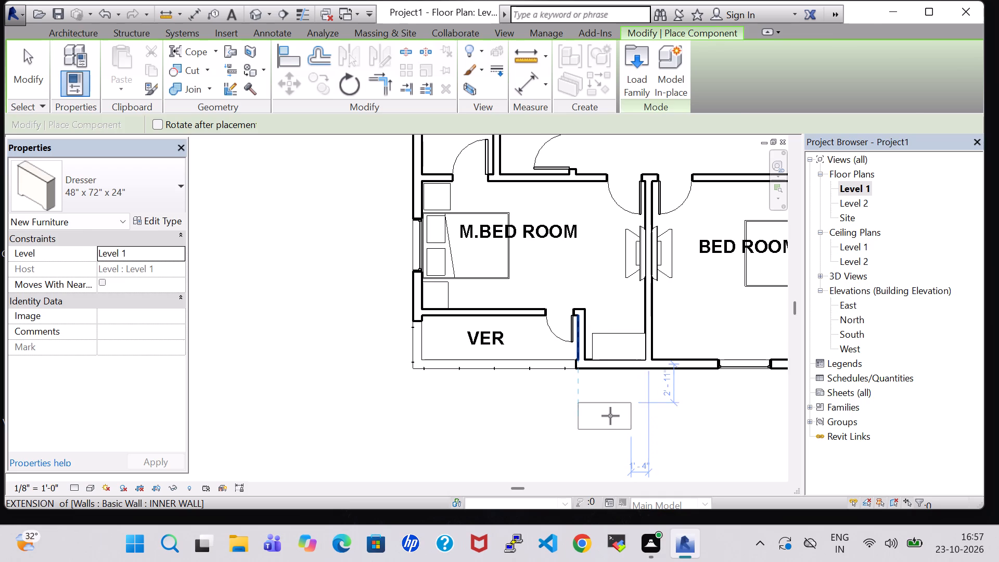
{"action": "key", "text": "Escape"}
{"action": "left_click", "coordinate": [632, 342]}
{"action": "key", "text": "Left"}
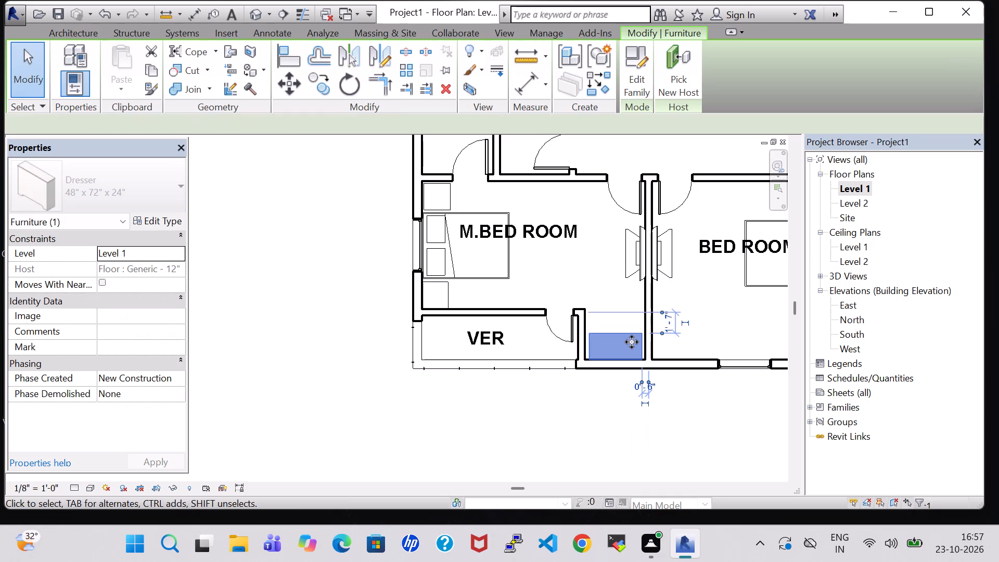
In the 3D view, rotate the M.BED ROOM dresser by 180° so its drawers face into the room.
{"action": "left_click", "coordinate": [249, 17]}
{"action": "middle_click_drag", "start_coordinate": [727, 297], "coordinate": [727, 301]}
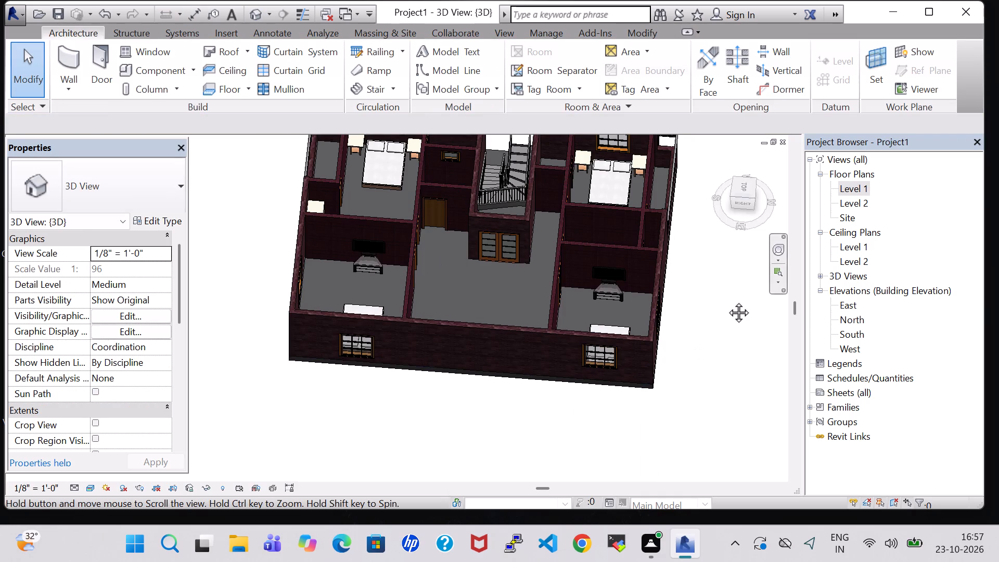
{"action": "middle_click_drag", "start_coordinate": [727, 301], "coordinate": [727, 359]}
{"action": "middle_click", "coordinate": [727, 359]}
{"action": "middle_click_drag", "start_coordinate": [727, 362], "coordinate": [626, 386], "text": "shift"}
{"action": "left_click", "coordinate": [257, 196]}
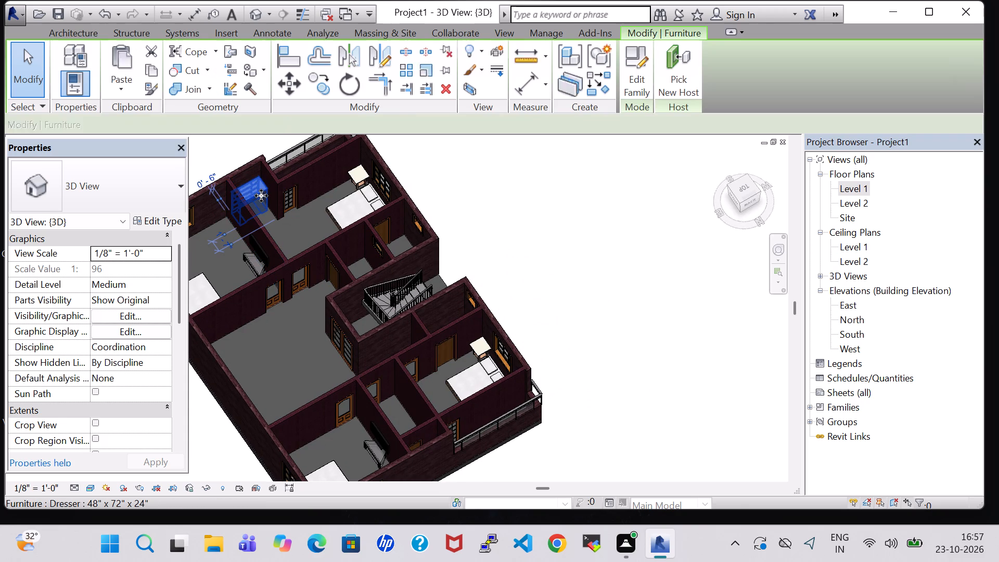
{"action": "key", "text": "space"}
{"action": "key", "text": "space"}
{"action": "left_click", "coordinate": [479, 184]}
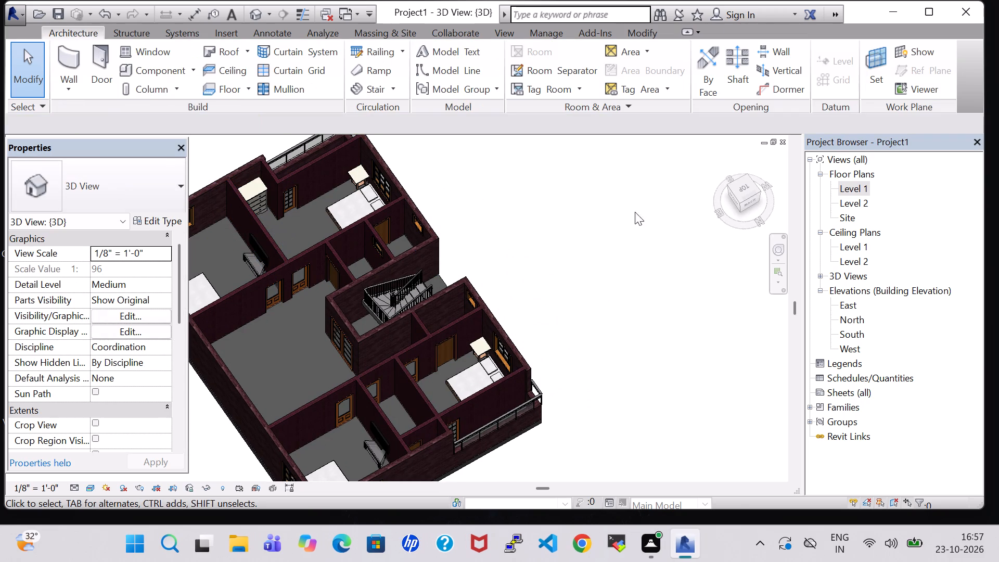
Return to the Level 1 floor plan and look over the whole house layout.
{"action": "double_click", "coordinate": [842, 188]}
{"action": "scroll", "coordinate": [666, 298], "scroll_direction": "down", "scroll_amount": 2}
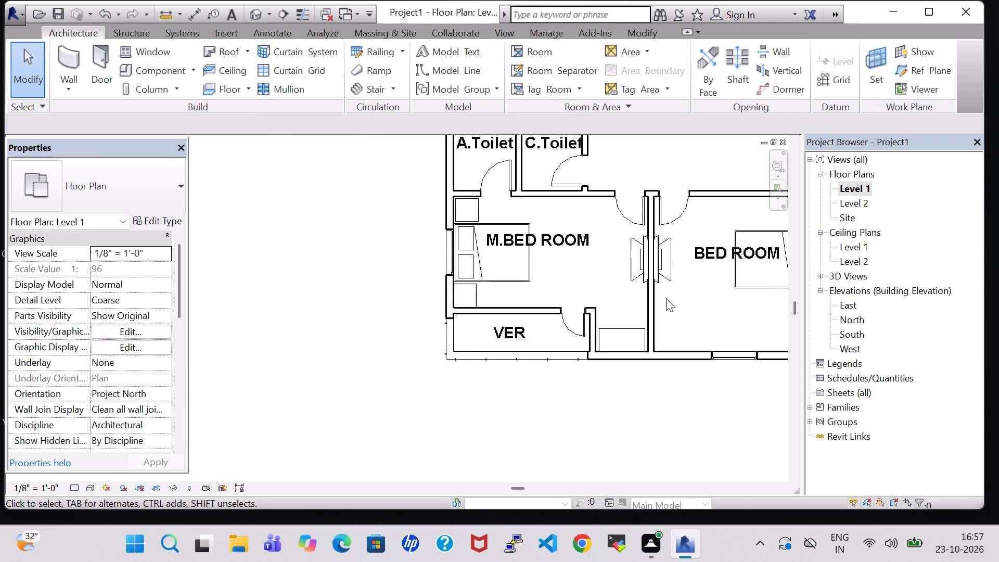
{"action": "scroll", "coordinate": [666, 298], "scroll_direction": "down", "scroll_amount": 1}
{"action": "middle_click_drag", "start_coordinate": [592, 376], "coordinate": [465, 400]}
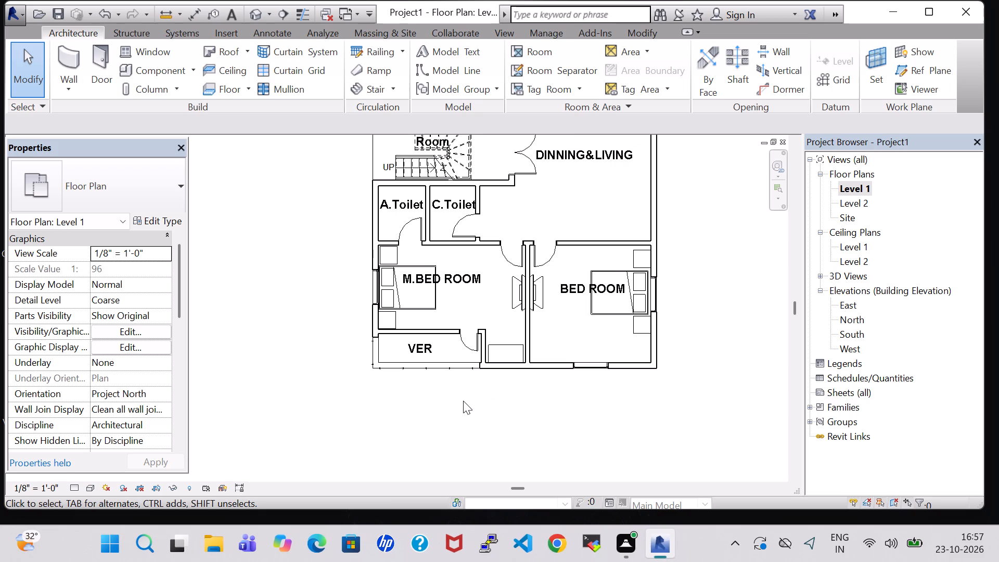
{"action": "scroll", "coordinate": [483, 279], "scroll_direction": "down", "scroll_amount": 1}
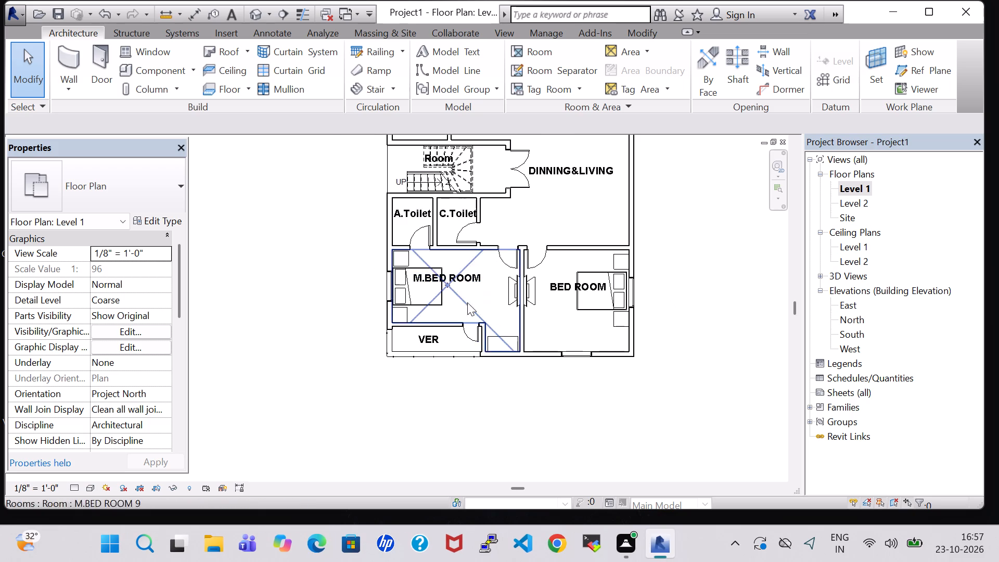
{"action": "middle_click_drag", "start_coordinate": [472, 293], "coordinate": [382, 316]}
{"action": "middle_click_drag", "start_coordinate": [704, 212], "coordinate": [698, 264]}
{"action": "middle_click_drag", "start_coordinate": [658, 250], "coordinate": [670, 266]}
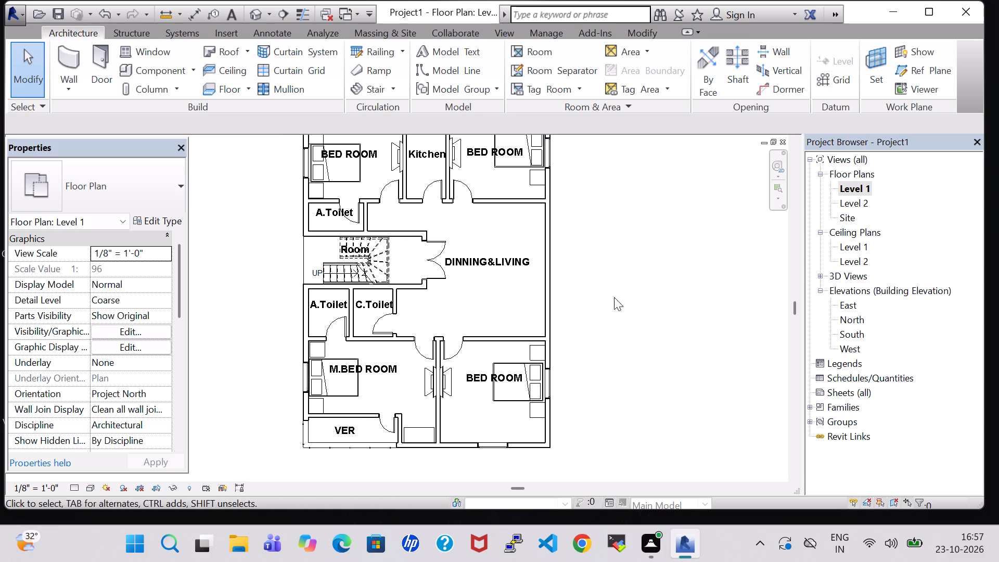
{"action": "middle_click_drag", "start_coordinate": [637, 287], "coordinate": [638, 306]}
{"action": "scroll", "coordinate": [637, 287], "scroll_direction": "down", "scroll_amount": 2}
{"action": "middle_click_drag", "start_coordinate": [638, 306], "coordinate": [629, 303]}
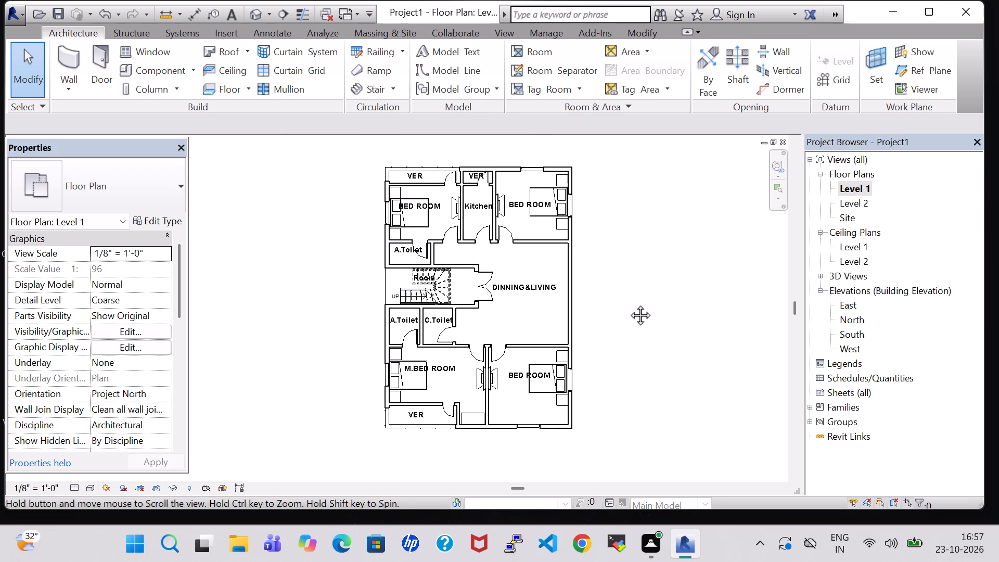
{"action": "middle_click_drag", "start_coordinate": [629, 303], "coordinate": [625, 302]}
Load the Kitchenette - Small family from the US Imperial library's Specialty Equipment Domestic folder.
{"action": "left_click", "coordinate": [172, 69]}
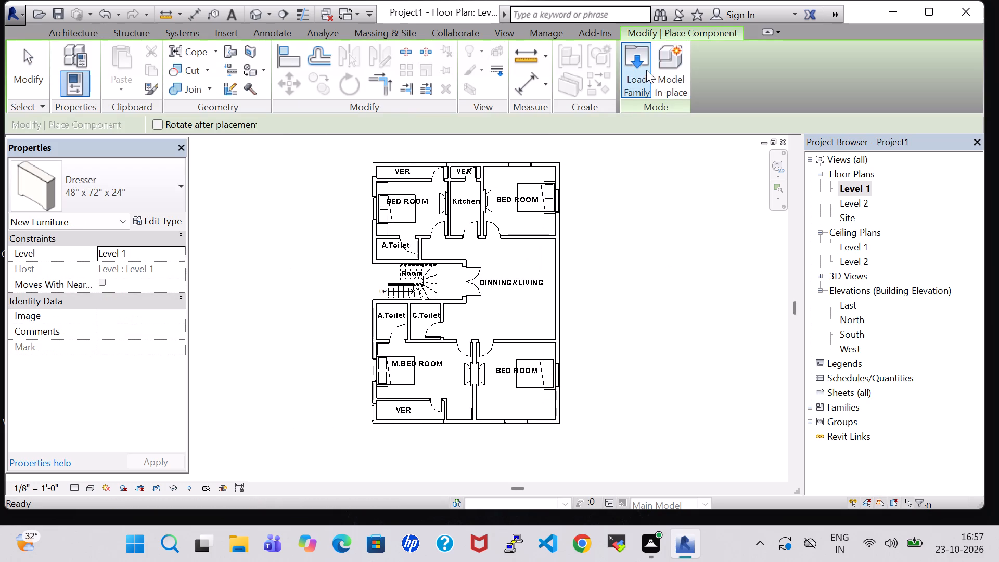
{"action": "left_click", "coordinate": [646, 70]}
{"action": "scroll", "coordinate": [488, 250], "scroll_direction": "down", "scroll_amount": 1}
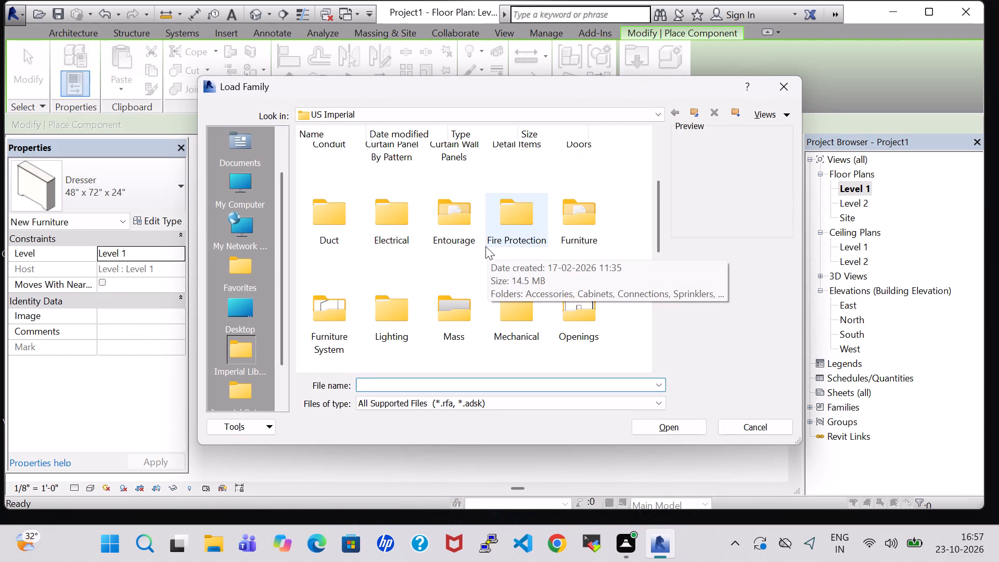
{"action": "scroll", "coordinate": [436, 248], "scroll_direction": "down", "scroll_amount": 1}
{"action": "scroll", "coordinate": [436, 248], "scroll_direction": "up", "scroll_amount": 1}
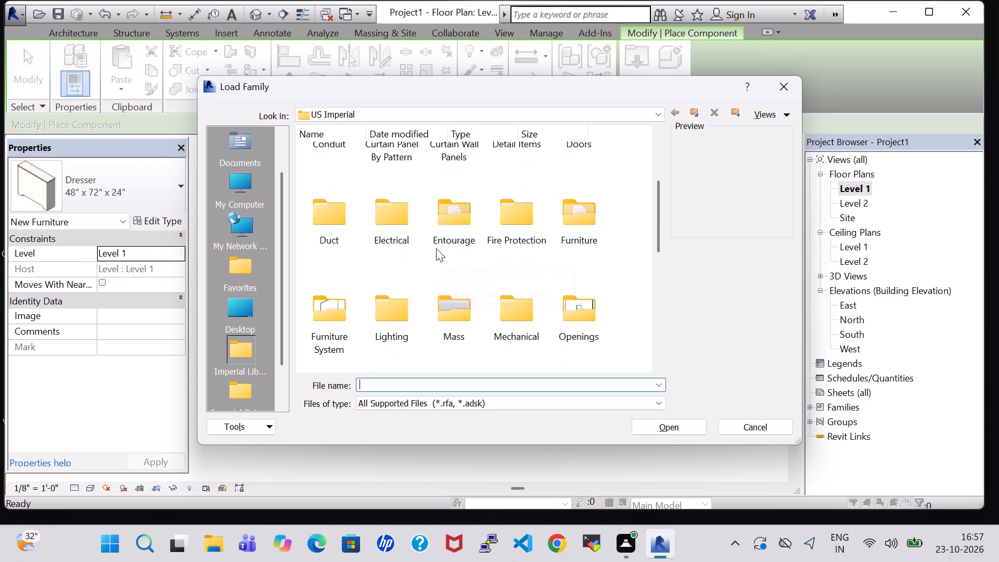
{"action": "double_click", "coordinate": [468, 219]}
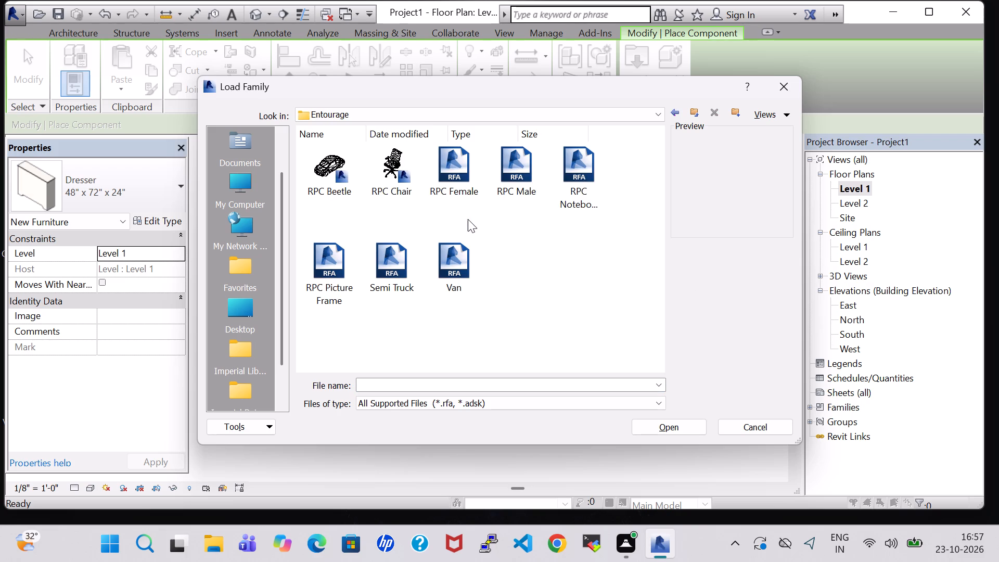
{"action": "left_click", "coordinate": [675, 112]}
{"action": "scroll", "coordinate": [442, 232], "scroll_direction": "down", "scroll_amount": 2}
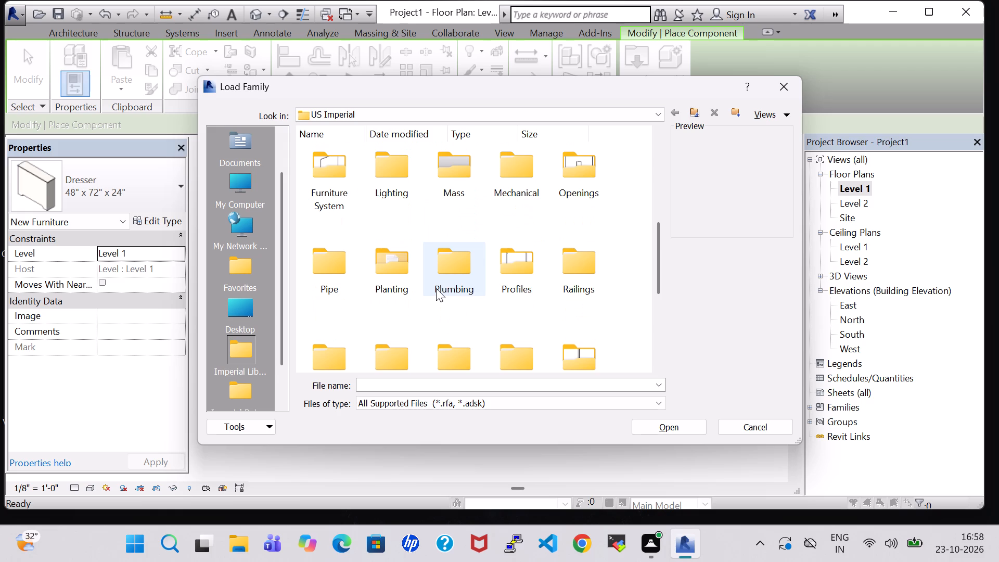
{"action": "scroll", "coordinate": [427, 287], "scroll_direction": "down", "scroll_amount": 1}
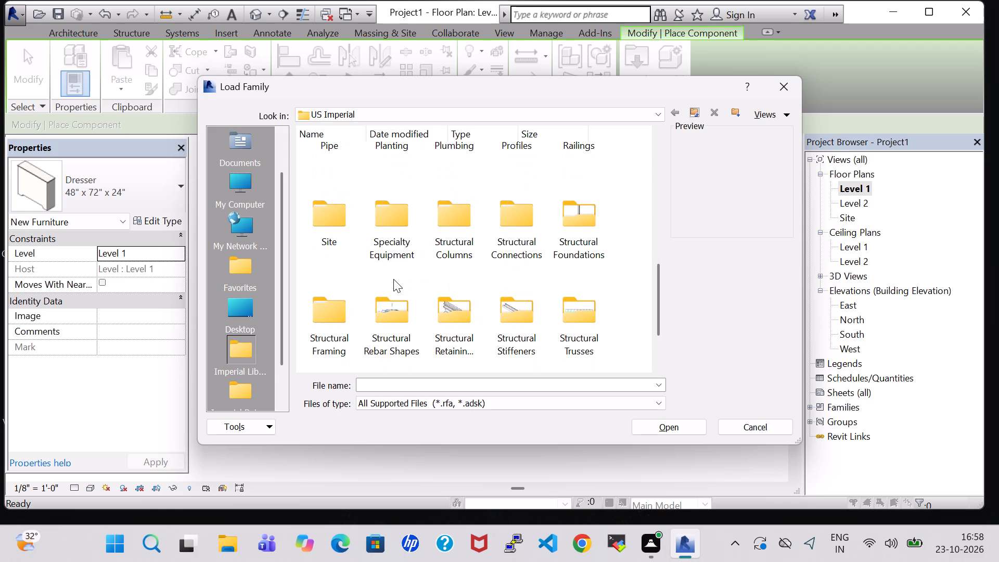
{"action": "double_click", "coordinate": [381, 221]}
{"action": "double_click", "coordinate": [384, 174]}
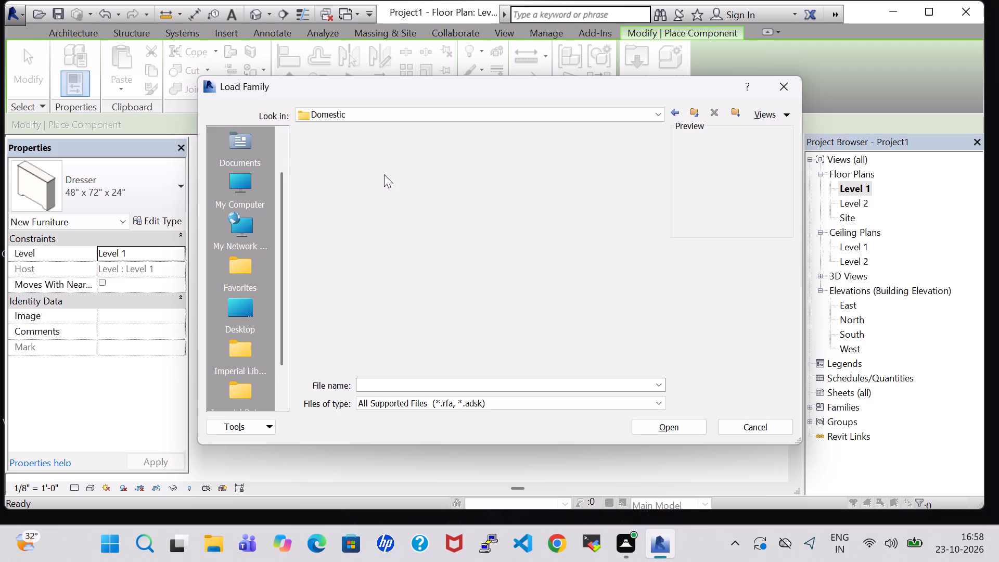
{"action": "left_click", "coordinate": [338, 253]}
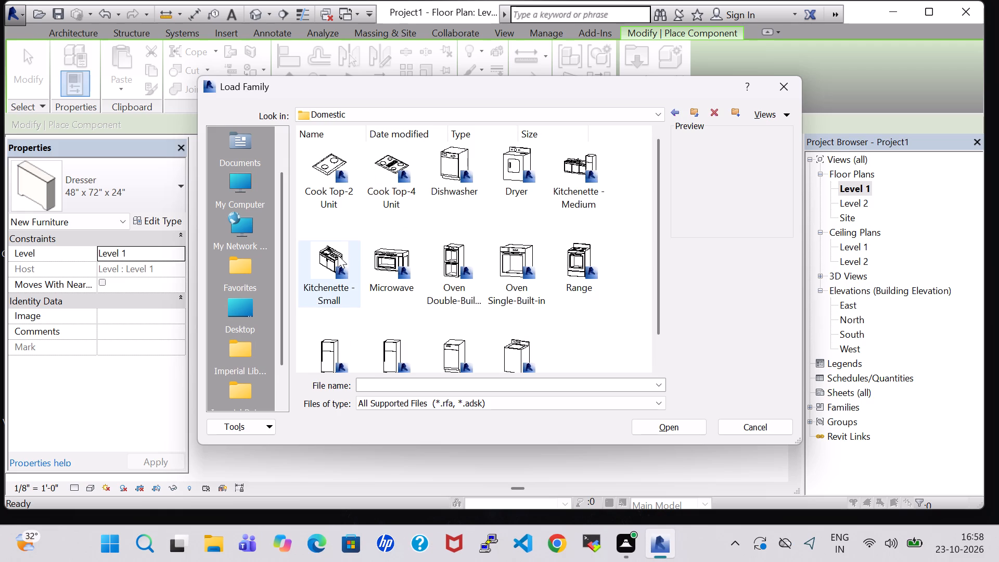
{"action": "left_click", "coordinate": [691, 422]}
Turn the 54" small kitchenette lengthwise and place it along the Kitchen wall shared with the BED ROOM that adjoins A.Toilet.
{"action": "scroll", "coordinate": [459, 202], "scroll_direction": "up", "scroll_amount": 2}
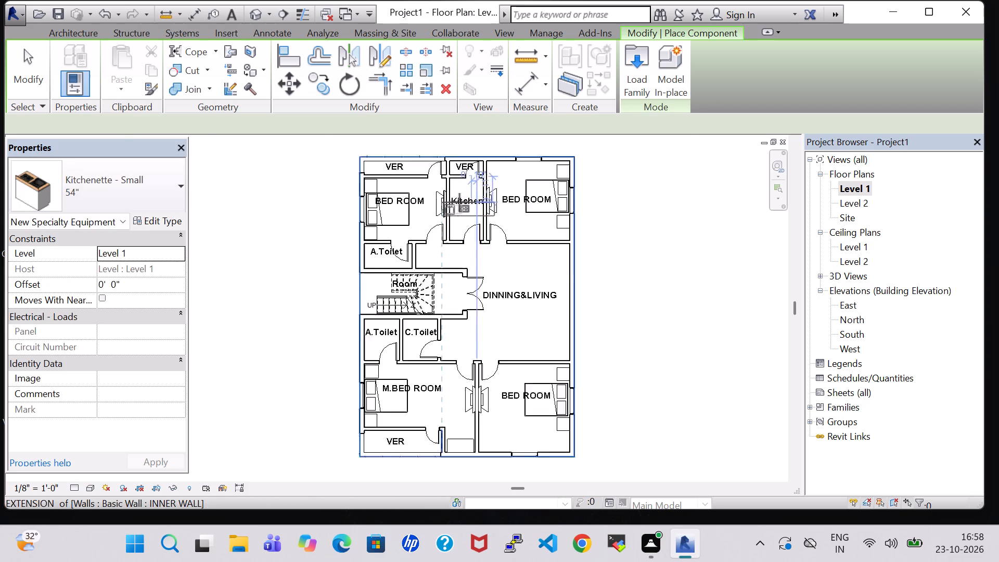
{"action": "scroll", "coordinate": [459, 202], "scroll_direction": "up", "scroll_amount": 8}
{"action": "key", "text": "space"}
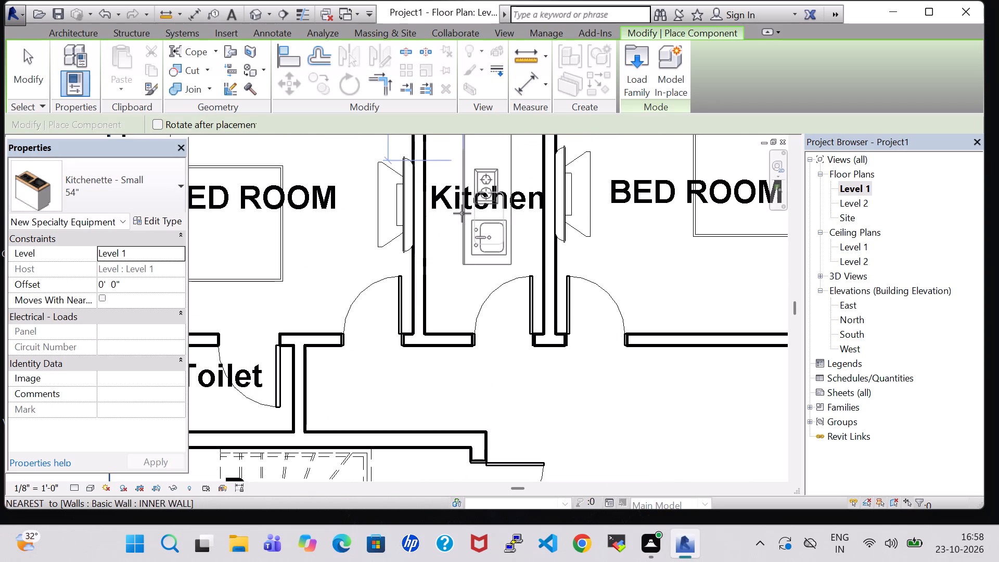
{"action": "scroll", "coordinate": [442, 241], "scroll_direction": "up", "scroll_amount": 1}
{"action": "middle_click_drag", "start_coordinate": [442, 241], "coordinate": [430, 270]}
{"action": "middle_click", "coordinate": [430, 271]}
{"action": "scroll", "coordinate": [422, 297], "scroll_direction": "down", "scroll_amount": 1}
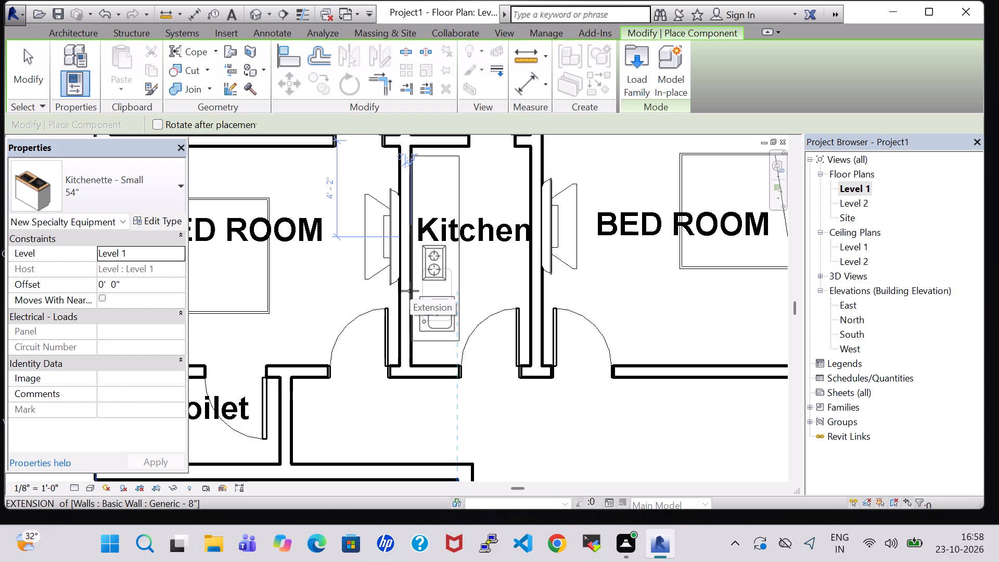
{"action": "left_click", "coordinate": [410, 291]}
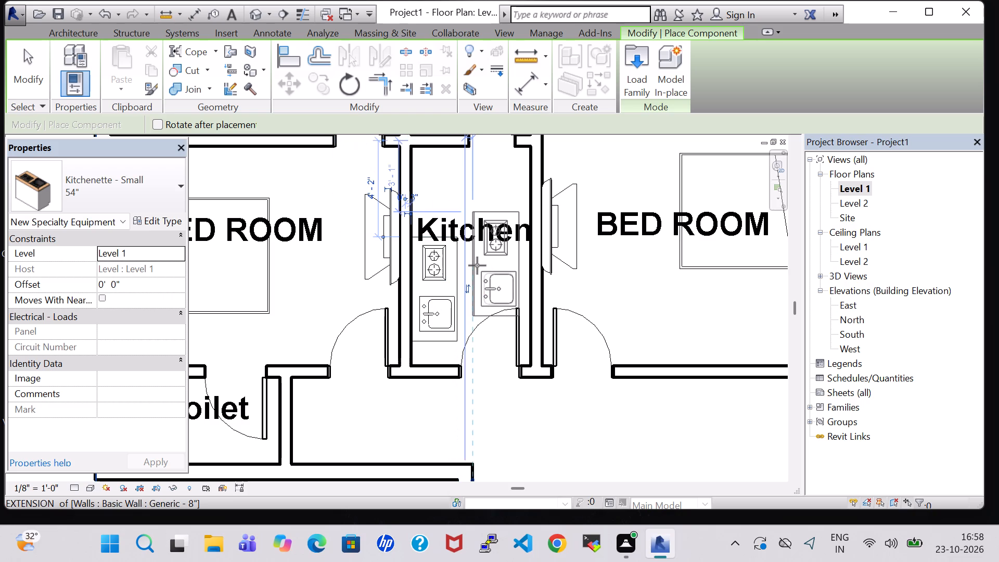
{"action": "key", "text": "Escape"}
{"action": "key", "text": "Escape"}
{"action": "key", "text": "Escape"}
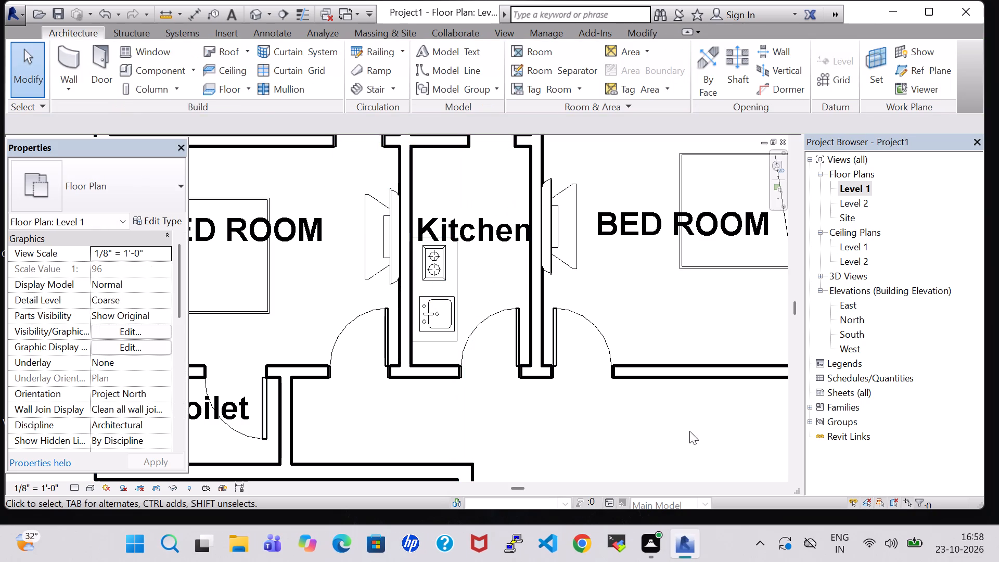
Load the Refrigerator family from the US Imperial library's Specialty Equipment Domestic folder.
{"action": "left_click", "coordinate": [146, 71]}
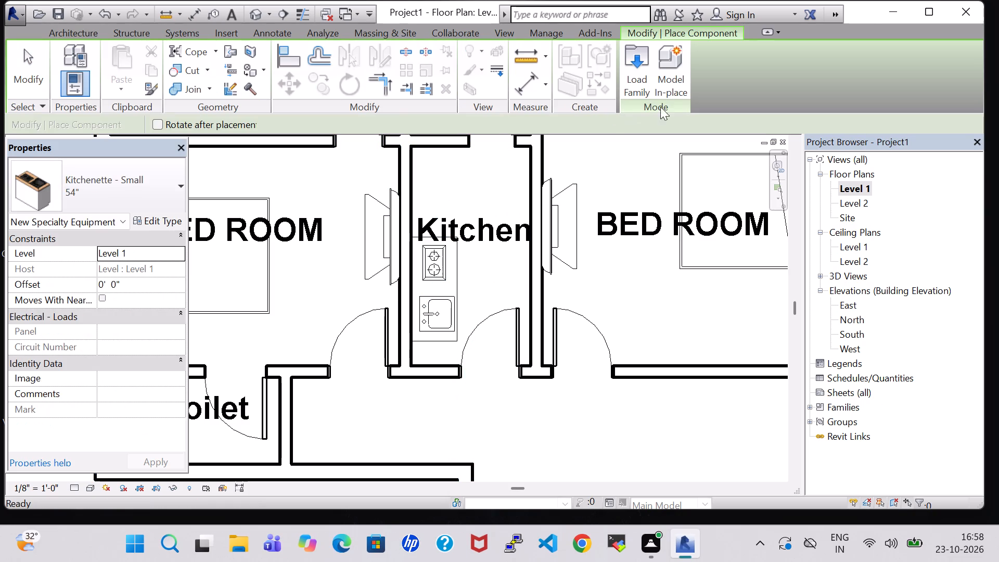
{"action": "left_click", "coordinate": [643, 78]}
{"action": "scroll", "coordinate": [565, 232], "scroll_direction": "down", "scroll_amount": 1}
{"action": "scroll", "coordinate": [480, 241], "scroll_direction": "down", "scroll_amount": 2}
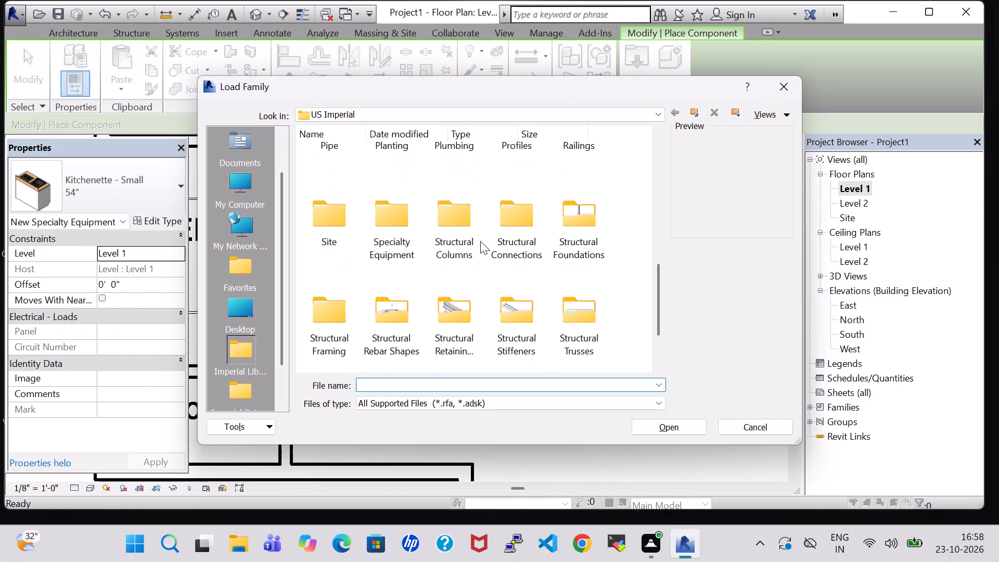
{"action": "double_click", "coordinate": [404, 229]}
{"action": "double_click", "coordinate": [377, 186]}
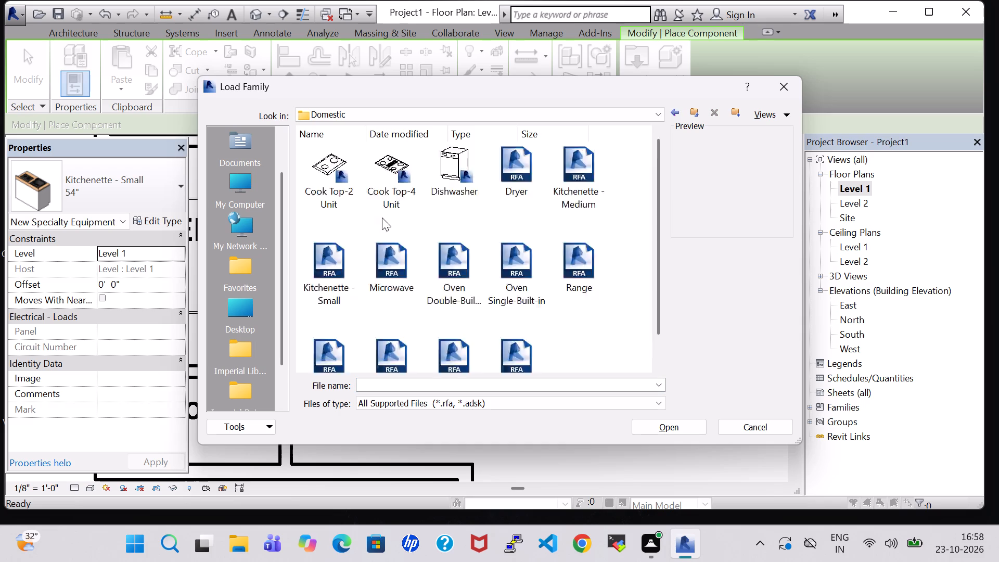
{"action": "scroll", "coordinate": [382, 218], "scroll_direction": "down", "scroll_amount": 2}
{"action": "left_click", "coordinate": [331, 314]}
{"action": "left_click", "coordinate": [672, 423]}
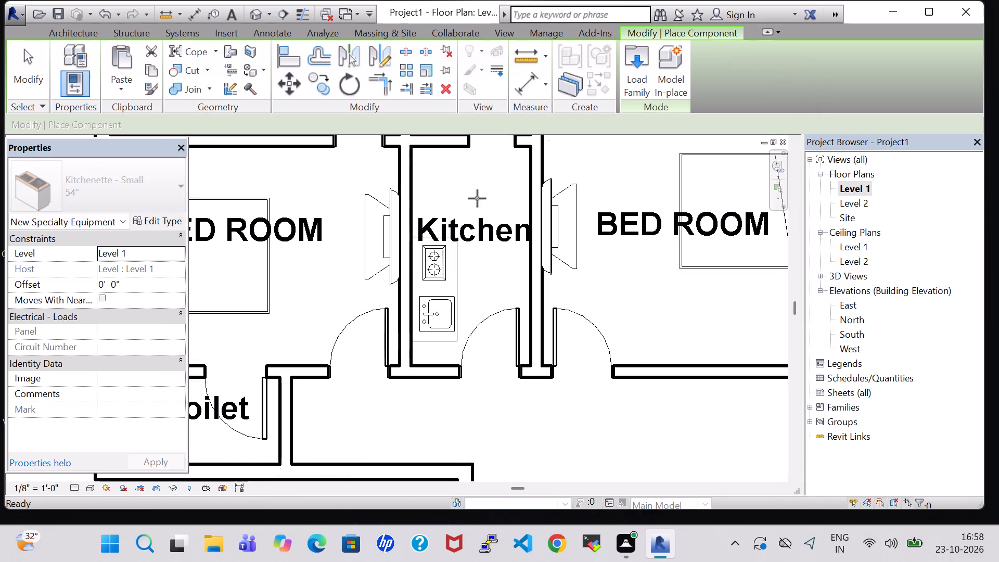
Place the 30" x 32" RH refrigerator in the Kitchen corner between the kitchenette and the VER wall.
{"action": "left_click", "coordinate": [435, 183]}
{"action": "scroll", "coordinate": [485, 263], "scroll_direction": "down", "scroll_amount": 2}
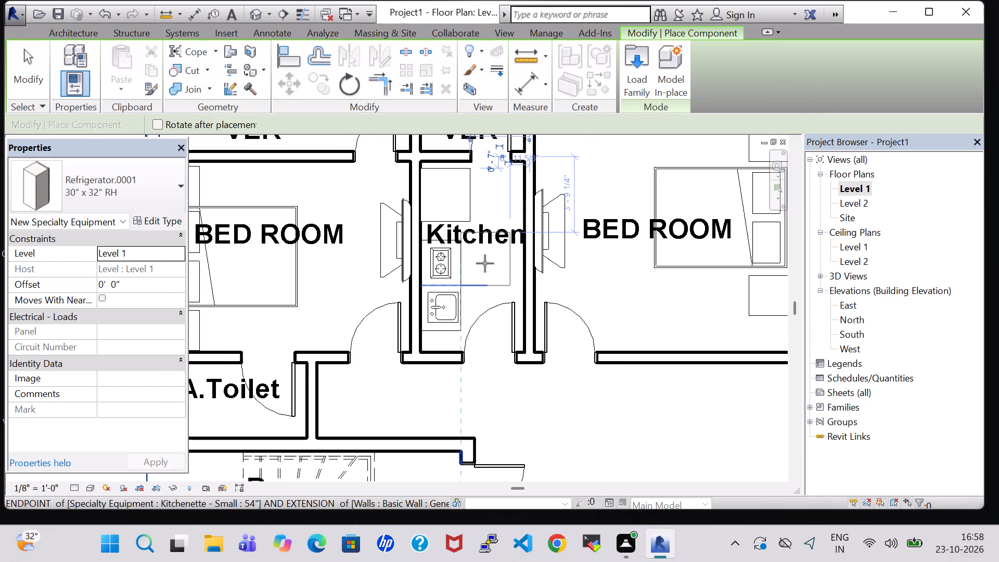
{"action": "key", "text": "Escape"}
{"action": "key", "text": "Escape"}
In the 3D view, rotate the Kitchen refrigerator so its front faces into the room and check it beside the kitchenette.
{"action": "double_click", "coordinate": [257, 14]}
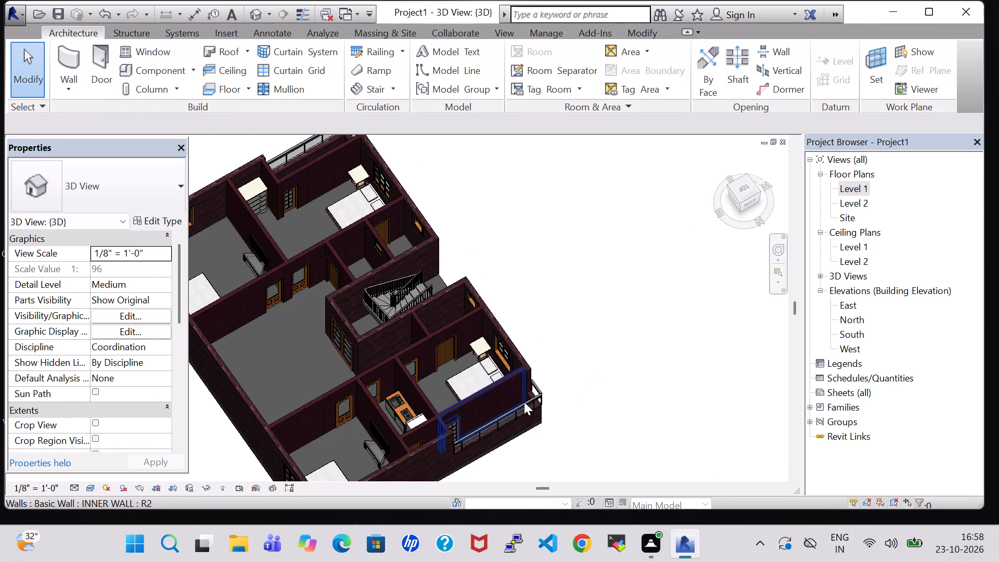
{"action": "middle_click_drag", "start_coordinate": [605, 383], "coordinate": [619, 380], "text": "shift"}
{"action": "middle_click_drag", "start_coordinate": [642, 373], "coordinate": [681, 350], "text": "shift"}
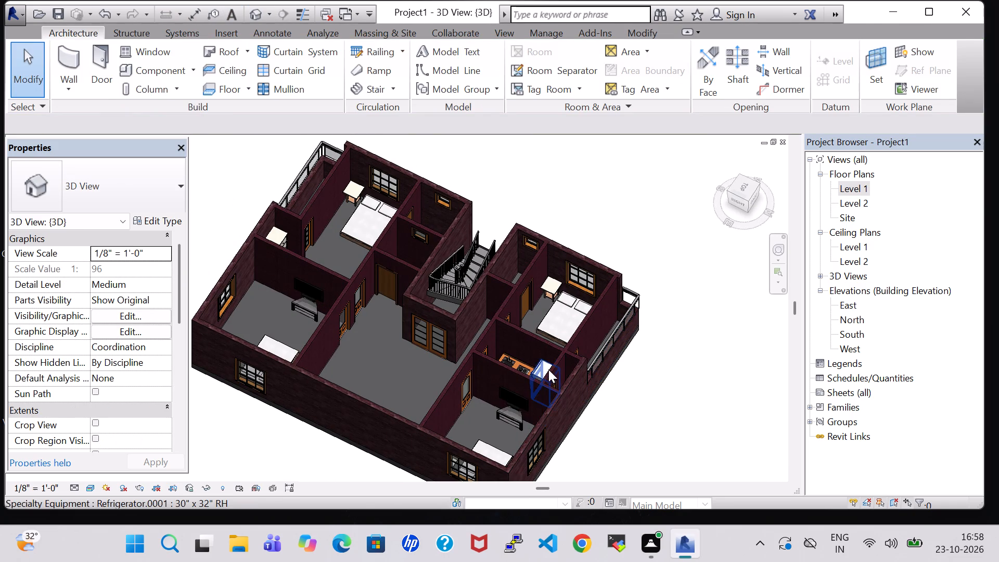
{"action": "left_click", "coordinate": [548, 369]}
{"action": "key", "text": "space"}
{"action": "left_click", "coordinate": [665, 365]}
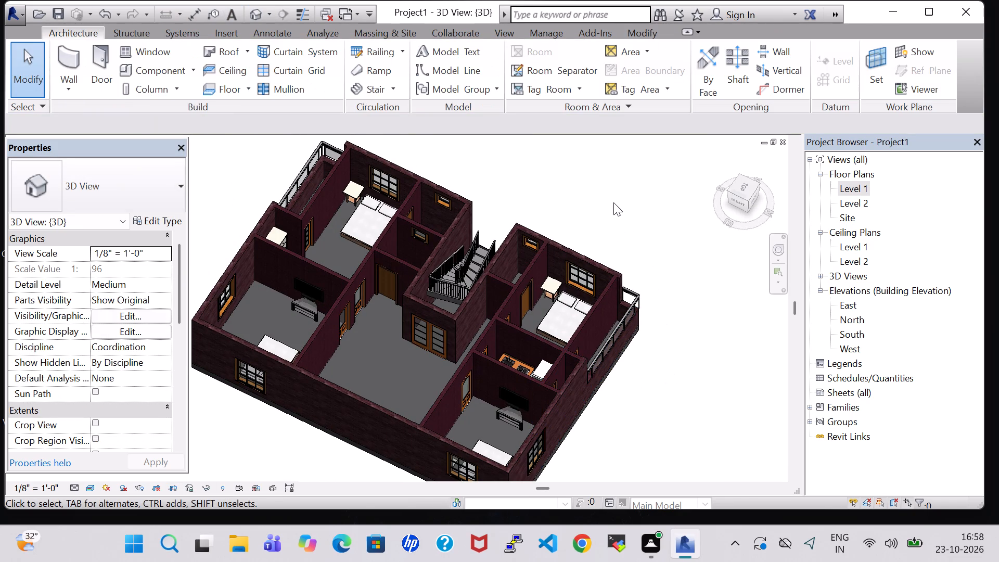
{"action": "middle_click_drag", "start_coordinate": [613, 201], "coordinate": [633, 297], "text": "shift"}
{"action": "middle_click", "coordinate": [670, 386], "text": "shift"}
{"action": "scroll", "coordinate": [670, 386], "scroll_direction": "up", "scroll_amount": 9, "text": "shift"}
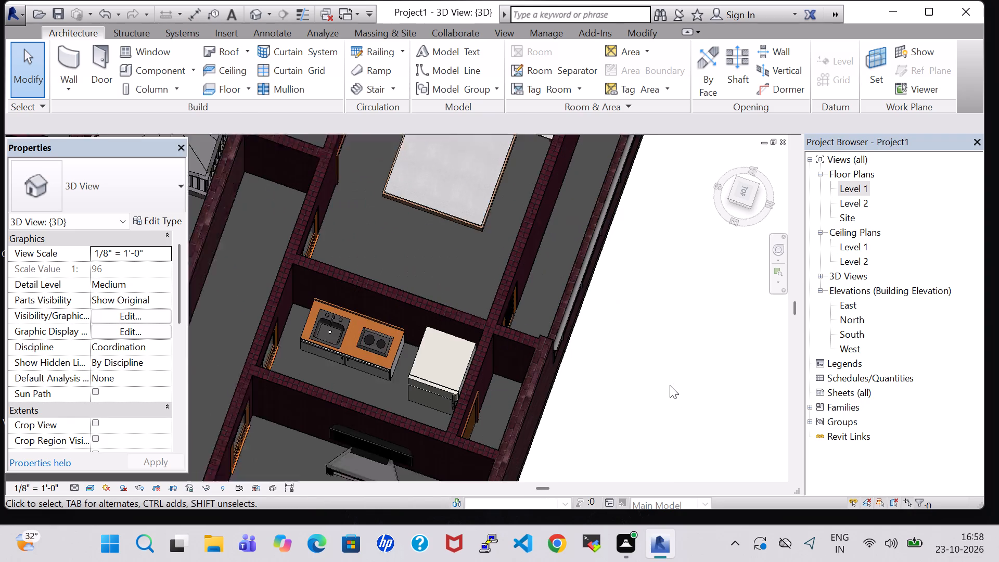
{"action": "scroll", "coordinate": [670, 385], "scroll_direction": "up", "scroll_amount": 1, "text": "shift"}
{"action": "middle_click_drag", "start_coordinate": [623, 391], "coordinate": [624, 367]}
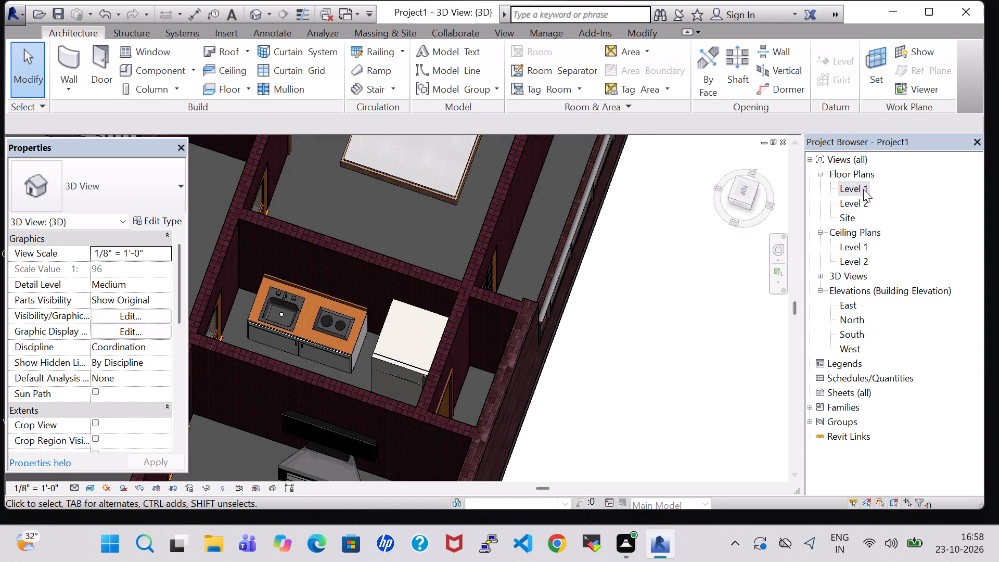
Return to the Level 1 floor plan and load the Dishwasher family from the Specialty Equipment Domestic folder.
{"action": "double_click", "coordinate": [862, 186]}
{"action": "scroll", "coordinate": [439, 233], "scroll_direction": "down", "scroll_amount": 3}
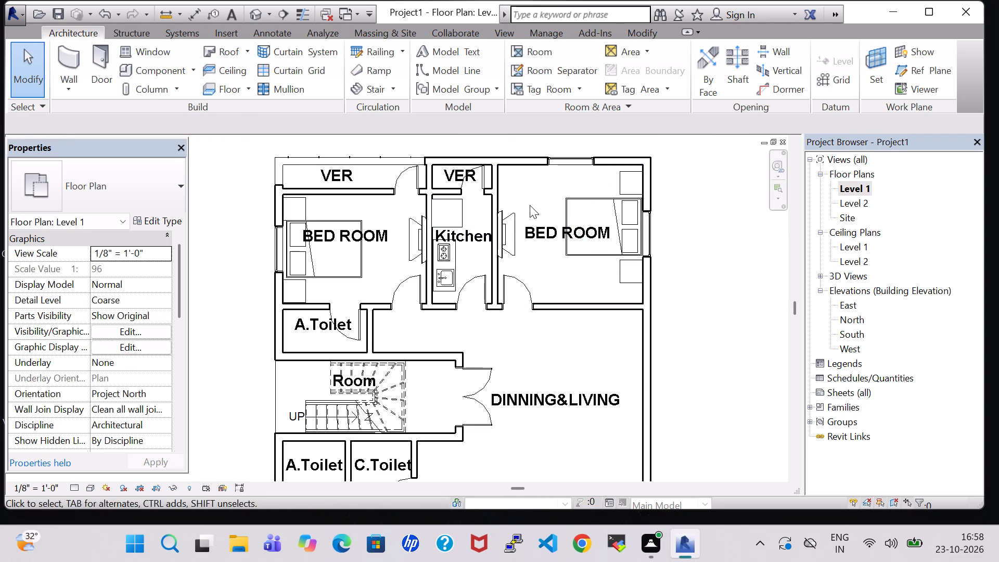
{"action": "middle_click_drag", "start_coordinate": [530, 205], "coordinate": [506, 274]}
{"action": "left_click", "coordinate": [170, 63]}
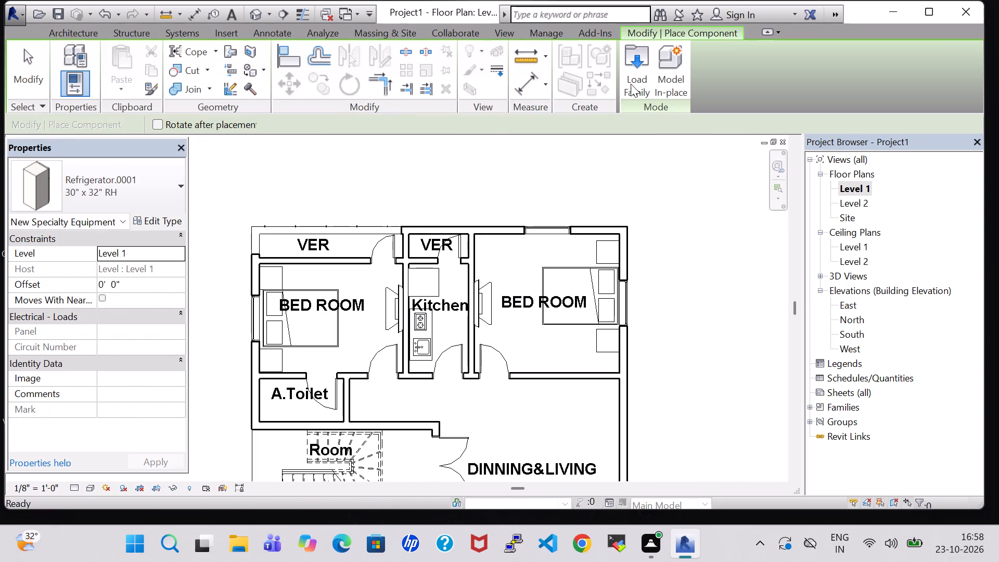
{"action": "left_click", "coordinate": [631, 84]}
{"action": "scroll", "coordinate": [485, 243], "scroll_direction": "down", "scroll_amount": 1}
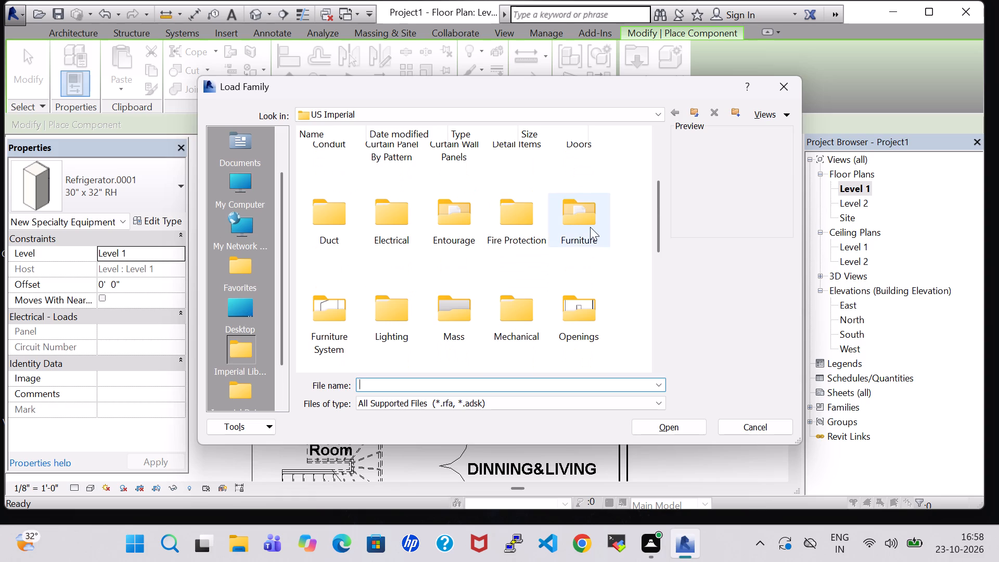
{"action": "scroll", "coordinate": [425, 243], "scroll_direction": "down", "scroll_amount": 2}
{"action": "double_click", "coordinate": [383, 215]}
{"action": "double_click", "coordinate": [395, 180]}
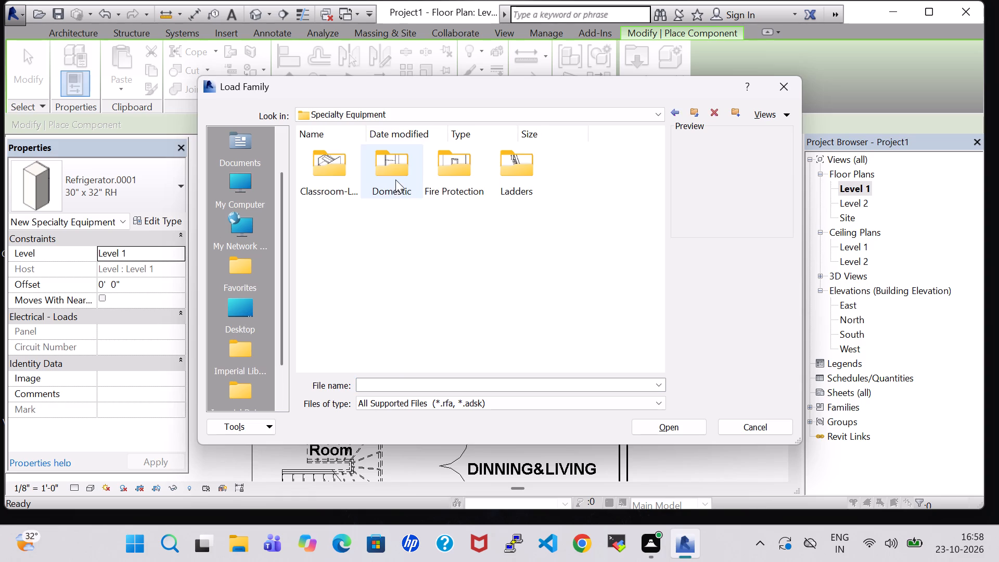
{"action": "left_click", "coordinate": [450, 183]}
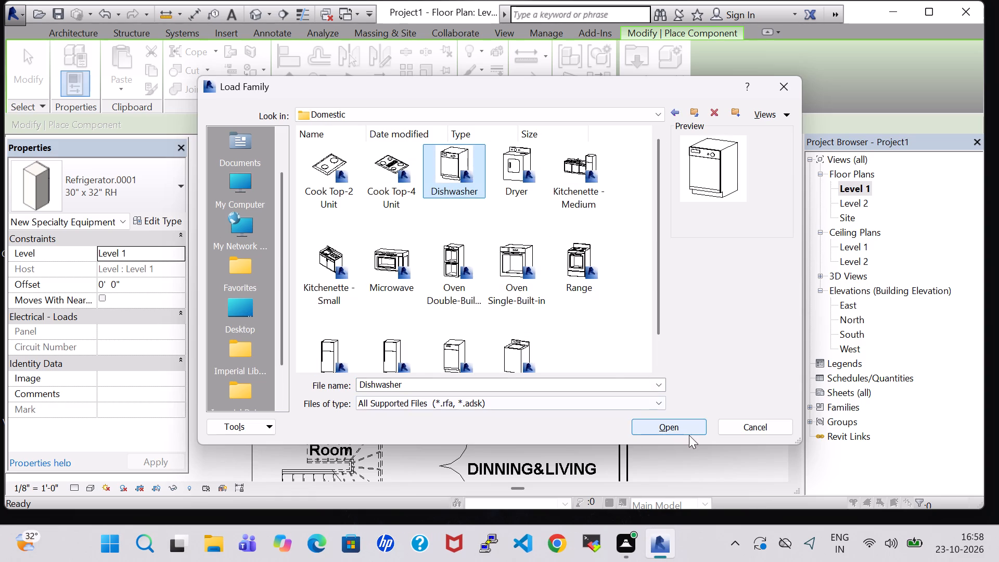
{"action": "left_click", "coordinate": [688, 427]}
Place the 24" x 24" x 34" dishwasher, turned 90 degrees, in the small VER space adjoining the Kitchen.
{"action": "scroll", "coordinate": [378, 245], "scroll_direction": "up", "scroll_amount": 10}
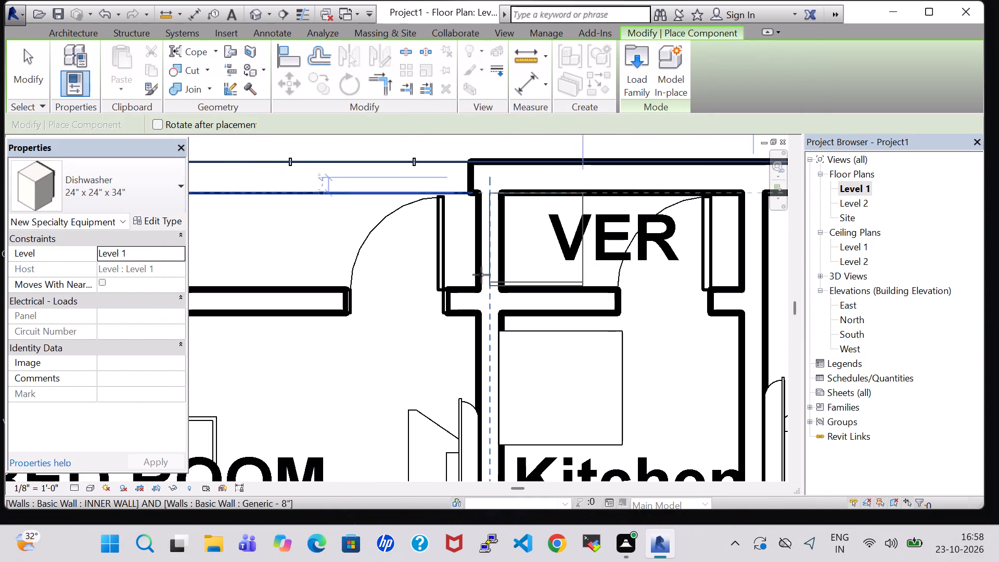
{"action": "key", "text": "space"}
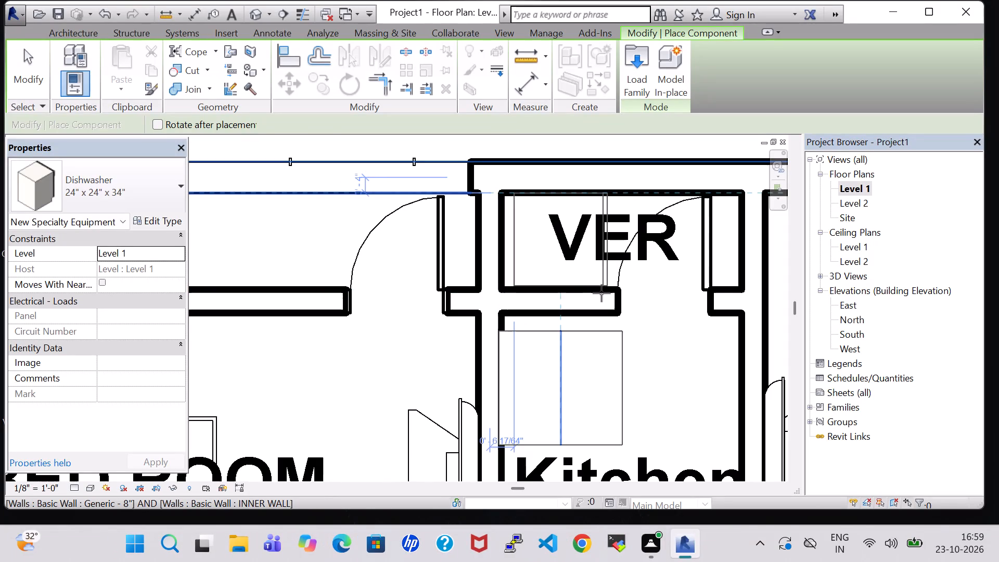
{"action": "left_click", "coordinate": [603, 293]}
{"action": "key", "text": "Escape"}
{"action": "key", "text": "Escape"}
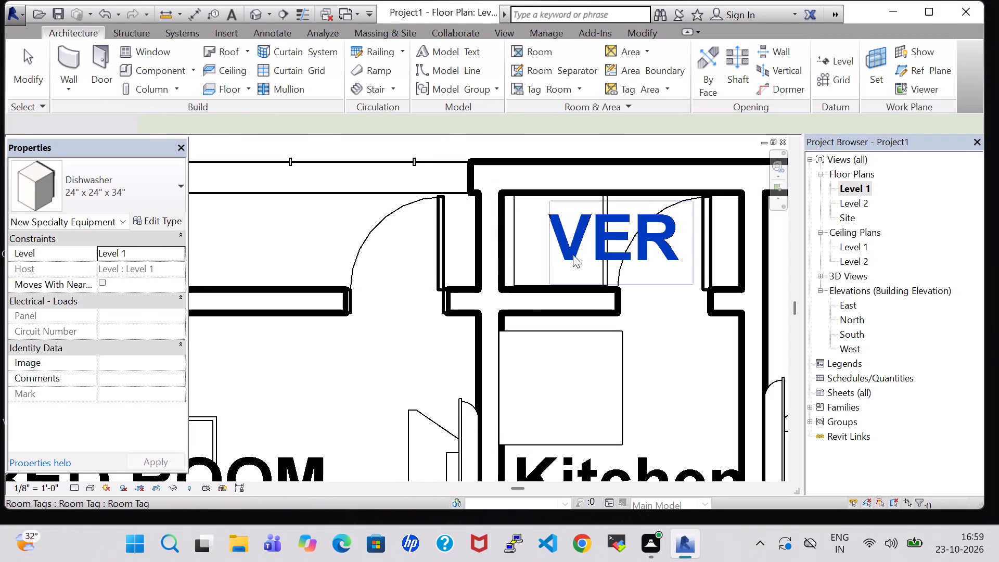
Set the placed dishwasher's type width to 1' 6".
{"action": "left_click", "coordinate": [510, 246]}
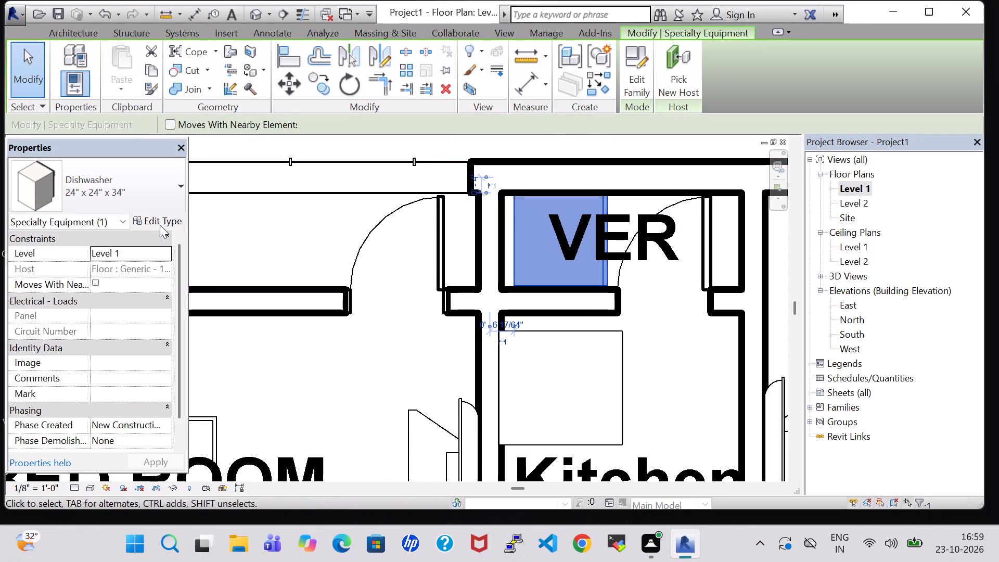
{"action": "left_click", "coordinate": [160, 225]}
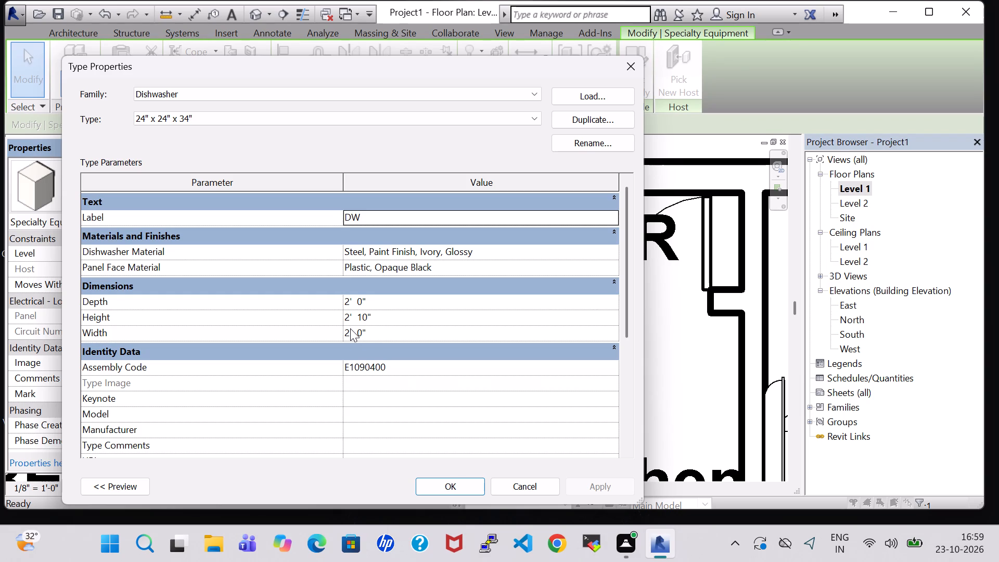
{"action": "left_click", "coordinate": [363, 333]}
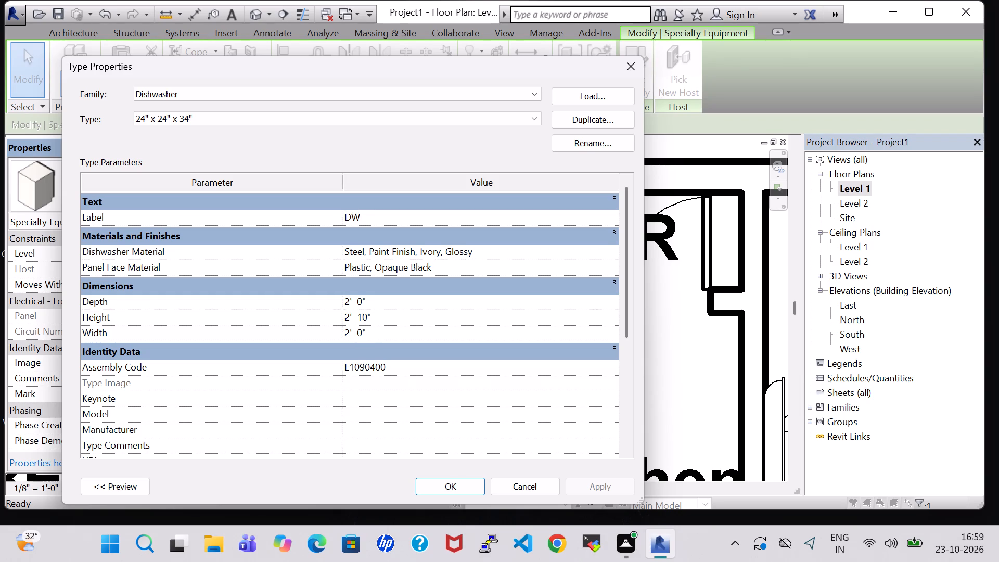
{"action": "key", "text": "BackSpace"}
{"action": "key", "text": "6"}
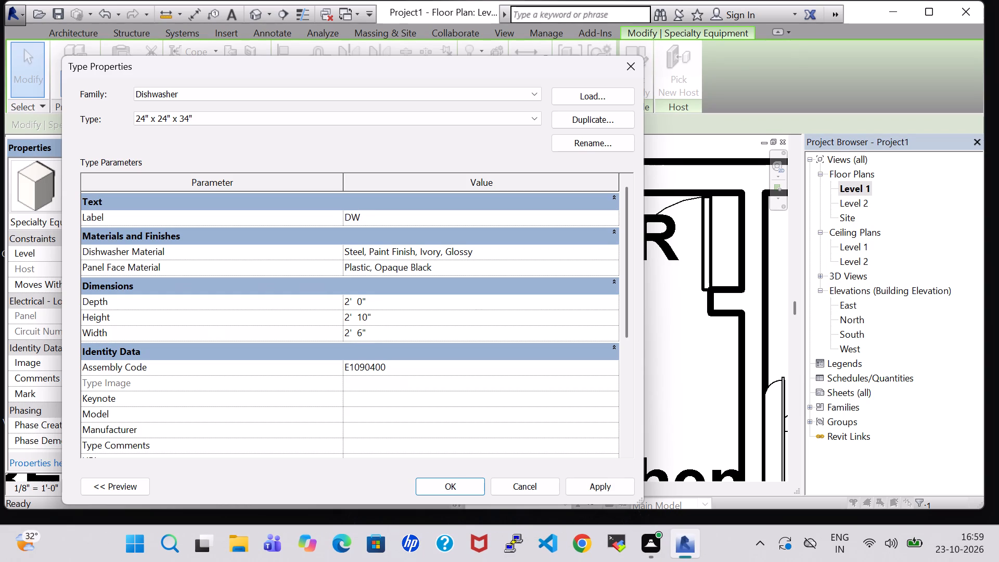
{"action": "left_click", "coordinate": [348, 334]}
{"action": "key", "text": "BackSpace"}
{"action": "key", "text": "1"}
{"action": "left_click", "coordinate": [588, 489]}
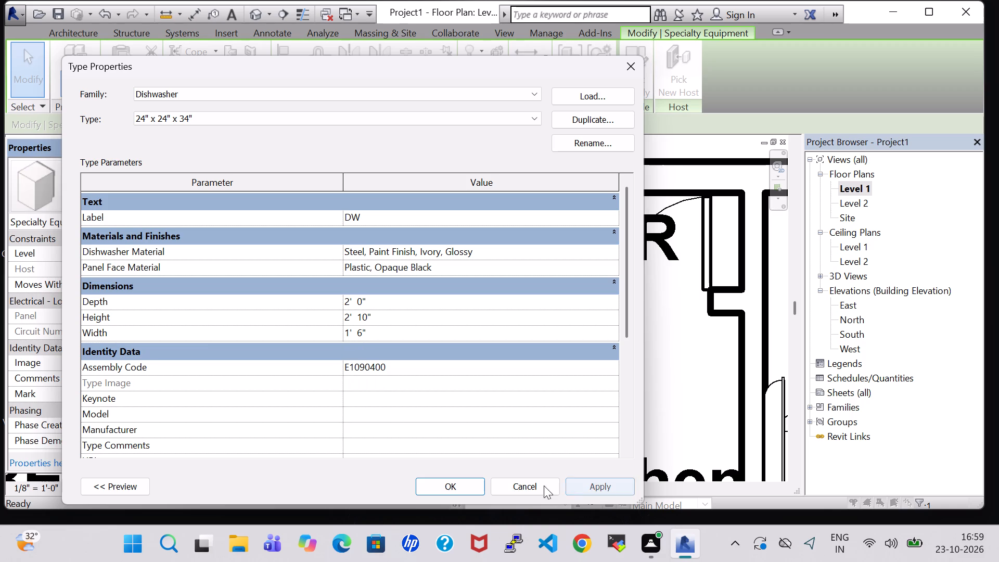
{"action": "double_click", "coordinate": [469, 487]}
Nudge the dishwasher one increment up and one left in plan, toward the corner of the small VER.
{"action": "scroll", "coordinate": [492, 344], "scroll_direction": "down", "scroll_amount": 3}
{"action": "middle_click_drag", "start_coordinate": [439, 330], "coordinate": [314, 331]}
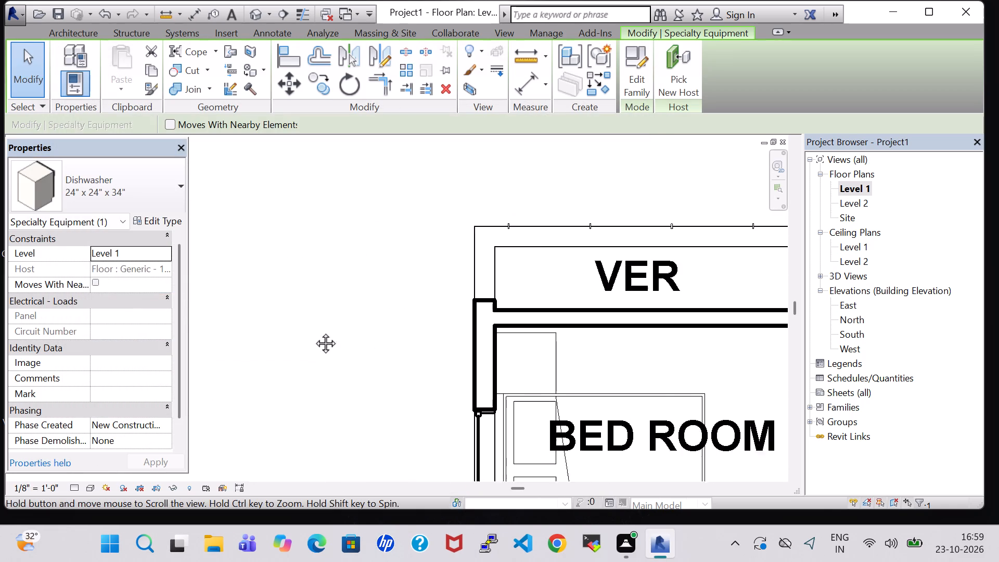
{"action": "middle_click_drag", "start_coordinate": [314, 331], "coordinate": [302, 329]}
{"action": "scroll", "coordinate": [692, 387], "scroll_direction": "down", "scroll_amount": 3}
{"action": "middle_click_drag", "start_coordinate": [718, 358], "coordinate": [345, 351]}
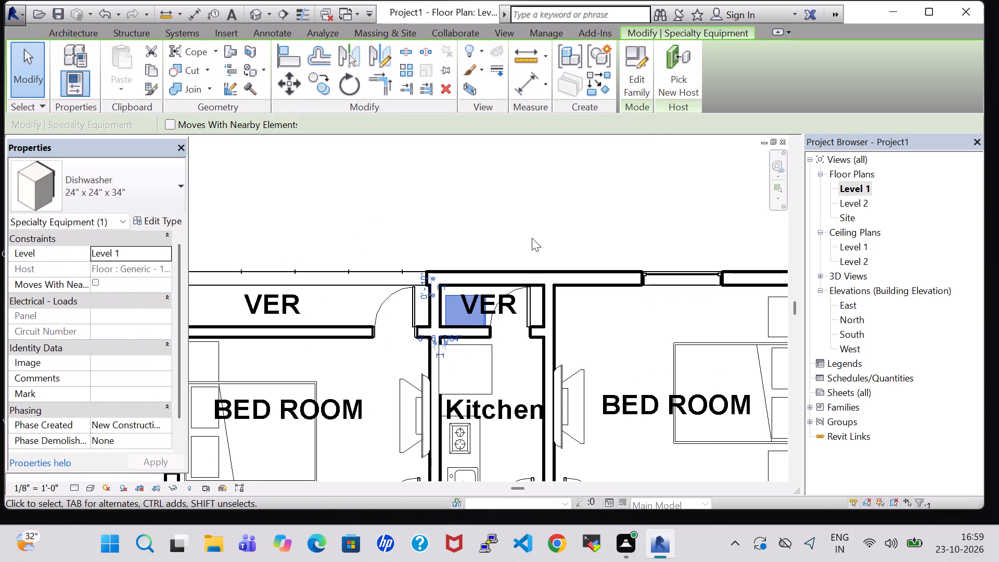
{"action": "key", "text": "Up"}
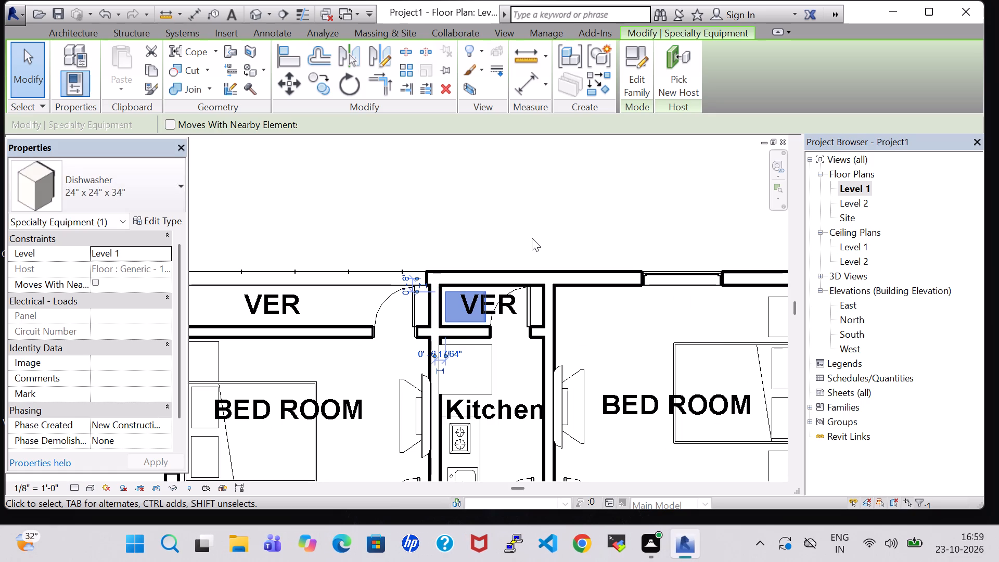
{"action": "key", "text": "Left"}
{"action": "left_click", "coordinate": [521, 218]}
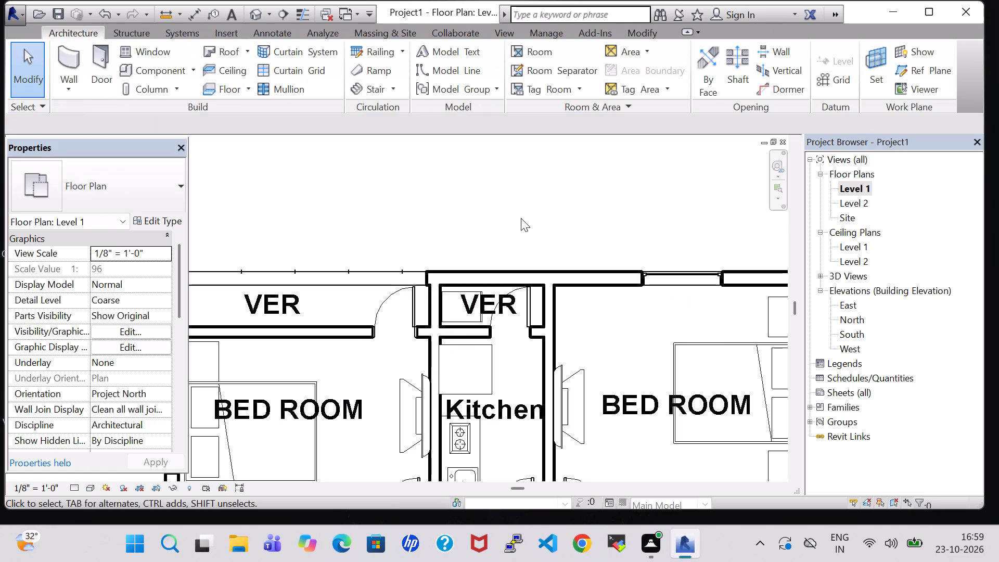
Load the Table-Coffee family from the US Imperial library's Furniture Tables folder.
{"action": "scroll", "coordinate": [521, 218], "scroll_direction": "down", "scroll_amount": 3}
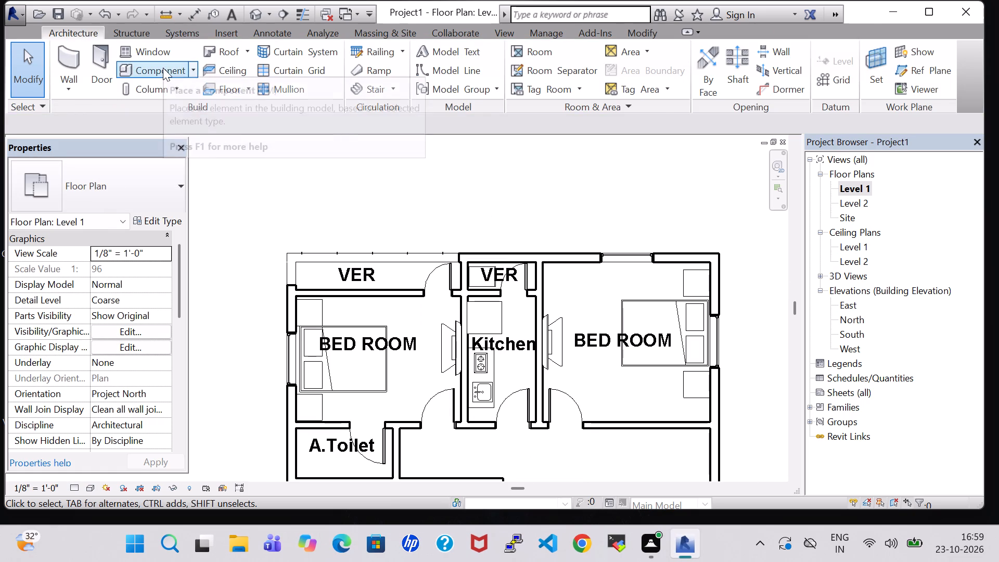
{"action": "left_click", "coordinate": [163, 68]}
{"action": "left_click", "coordinate": [635, 85]}
{"action": "scroll", "coordinate": [723, 220], "scroll_direction": "down", "scroll_amount": 2}
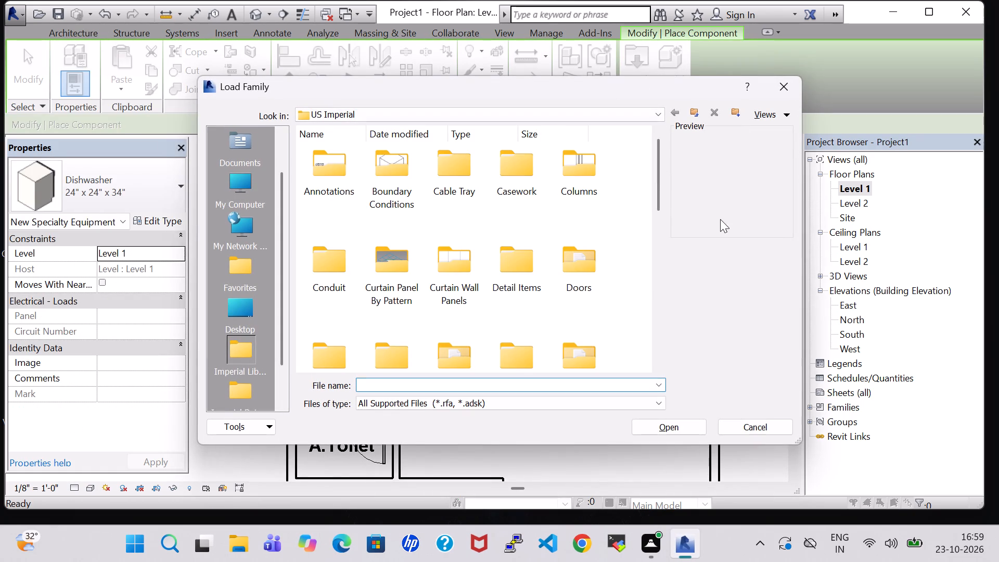
{"action": "scroll", "coordinate": [565, 255], "scroll_direction": "down", "scroll_amount": 2}
{"action": "scroll", "coordinate": [574, 229], "scroll_direction": "up", "scroll_amount": 1}
{"action": "double_click", "coordinate": [579, 228]}
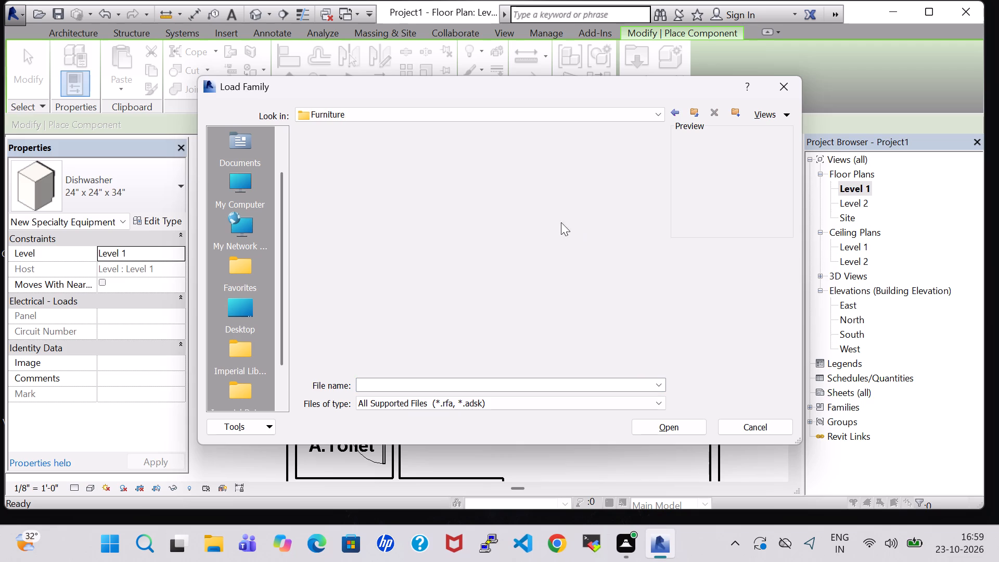
{"action": "double_click", "coordinate": [488, 171]}
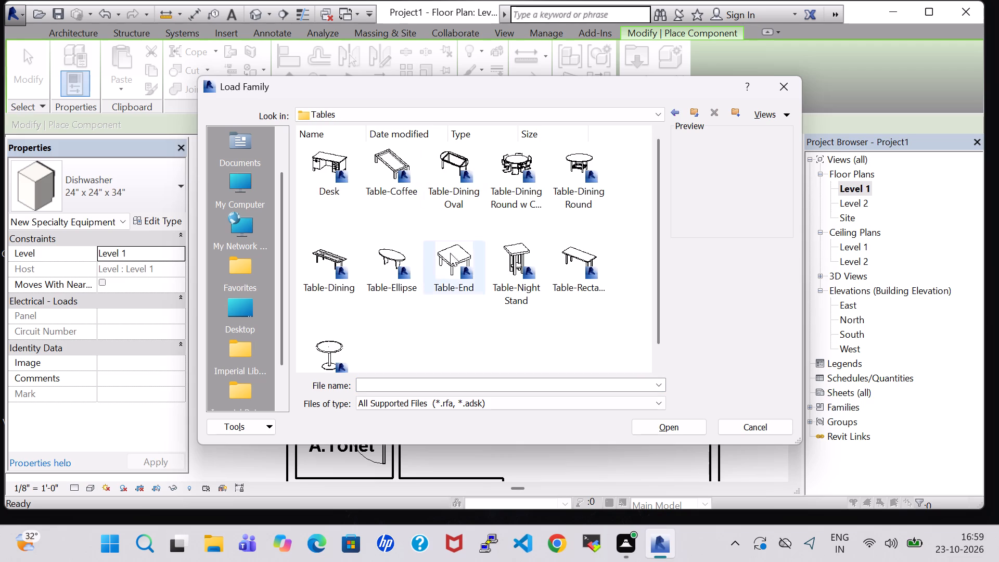
{"action": "left_click", "coordinate": [398, 172]}
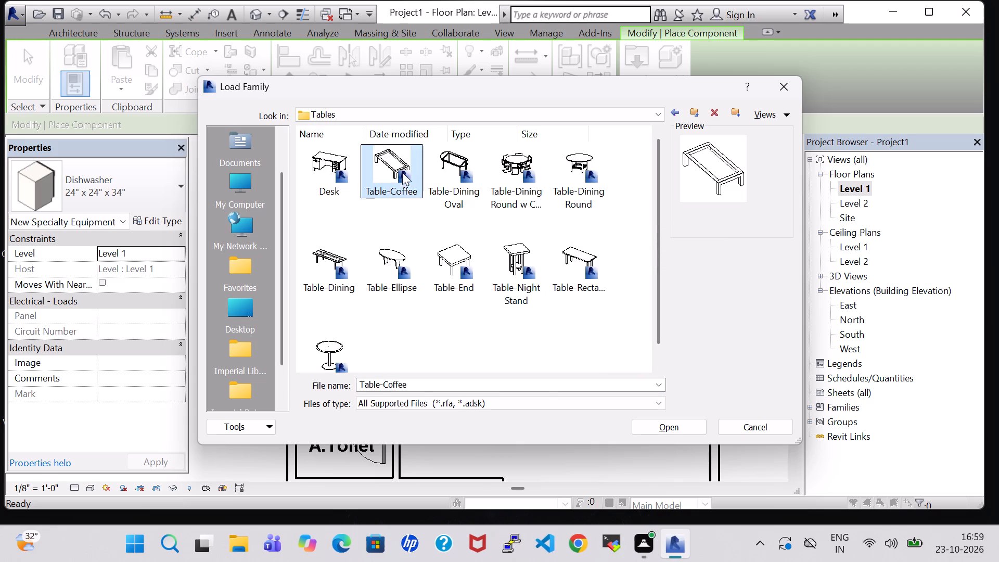
{"action": "left_click", "coordinate": [695, 425]}
Place a 24" x 24" x 24" coffee table in the long VER beside the BED ROOM.
{"action": "scroll", "coordinate": [425, 282], "scroll_direction": "up", "scroll_amount": 5}
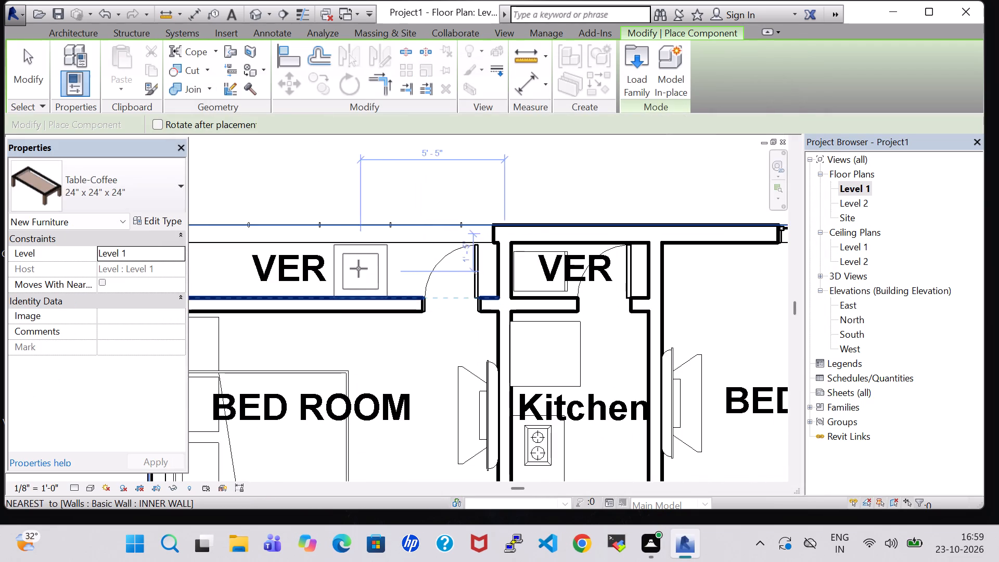
{"action": "scroll", "coordinate": [253, 276], "scroll_direction": "down", "scroll_amount": 1}
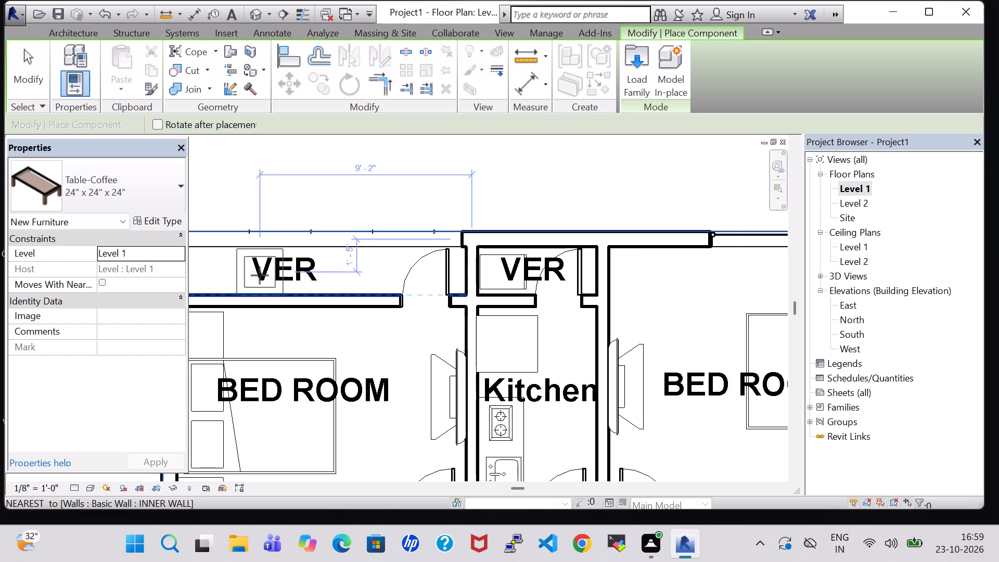
{"action": "scroll", "coordinate": [258, 274], "scroll_direction": "down", "scroll_amount": 1}
{"action": "left_click", "coordinate": [258, 274]}
{"action": "key", "text": "Escape"}
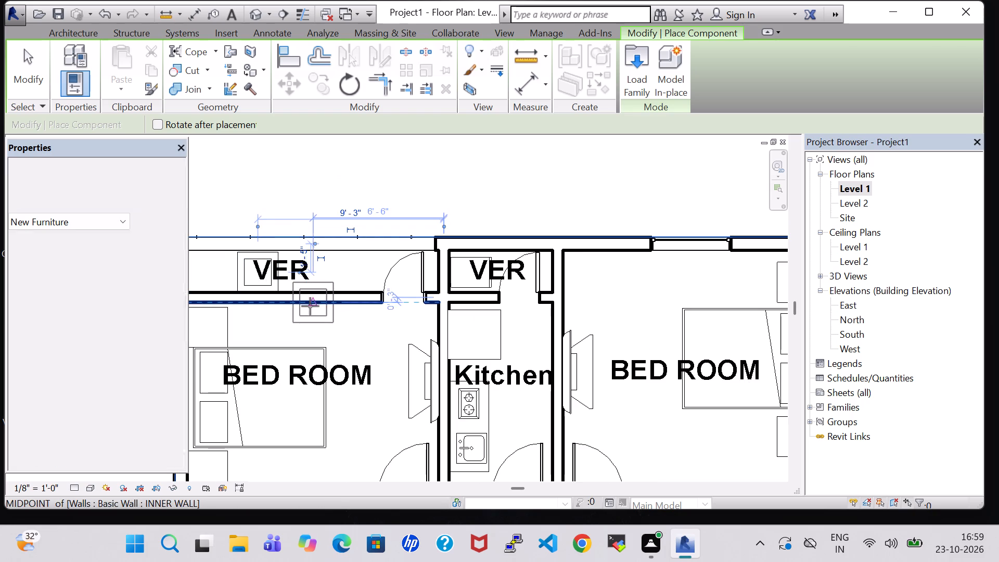
{"action": "key", "text": "Escape"}
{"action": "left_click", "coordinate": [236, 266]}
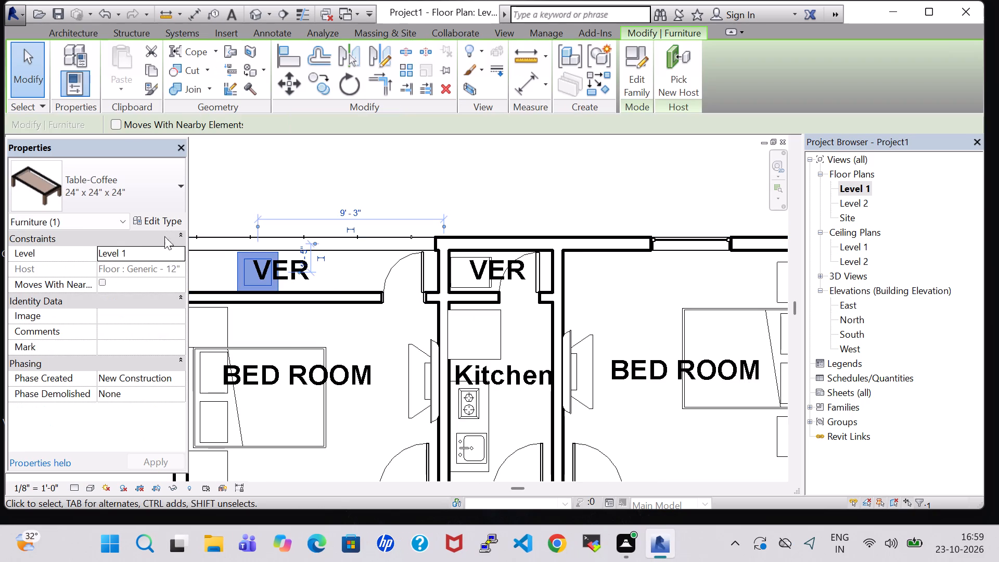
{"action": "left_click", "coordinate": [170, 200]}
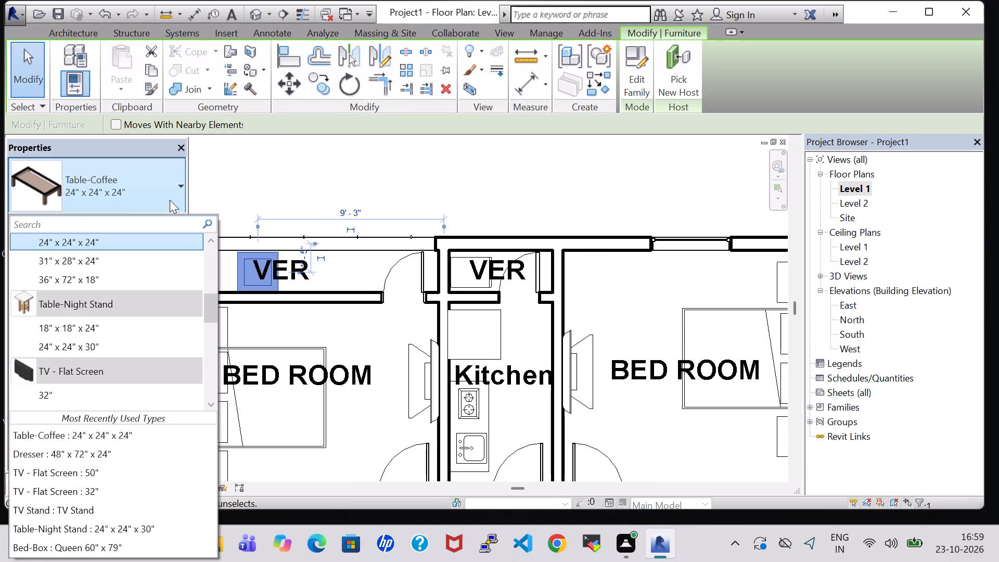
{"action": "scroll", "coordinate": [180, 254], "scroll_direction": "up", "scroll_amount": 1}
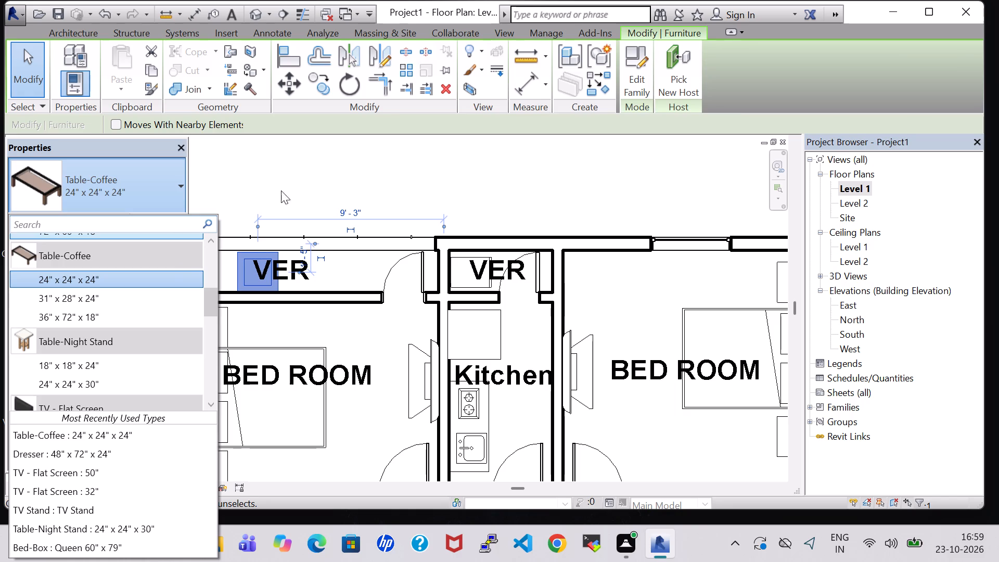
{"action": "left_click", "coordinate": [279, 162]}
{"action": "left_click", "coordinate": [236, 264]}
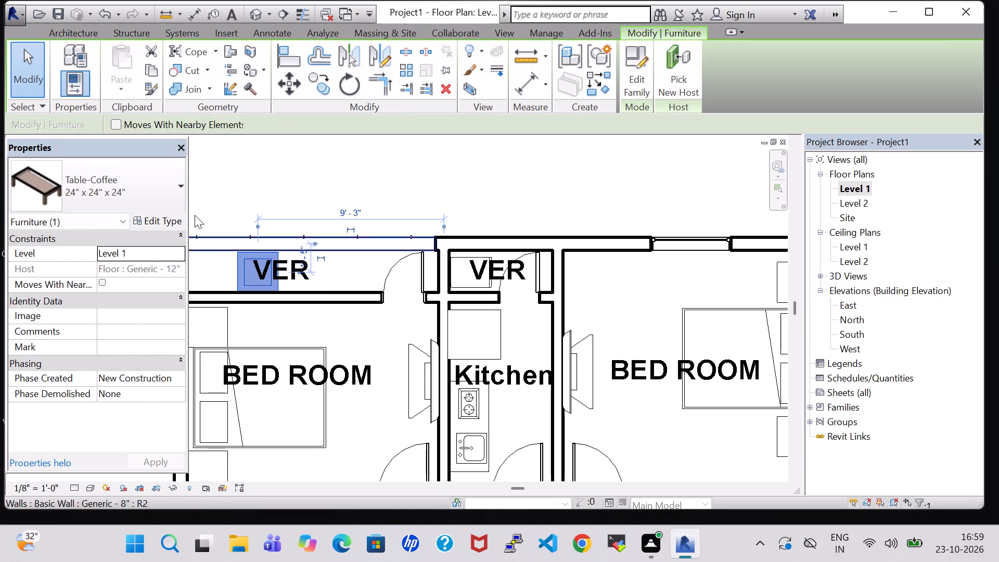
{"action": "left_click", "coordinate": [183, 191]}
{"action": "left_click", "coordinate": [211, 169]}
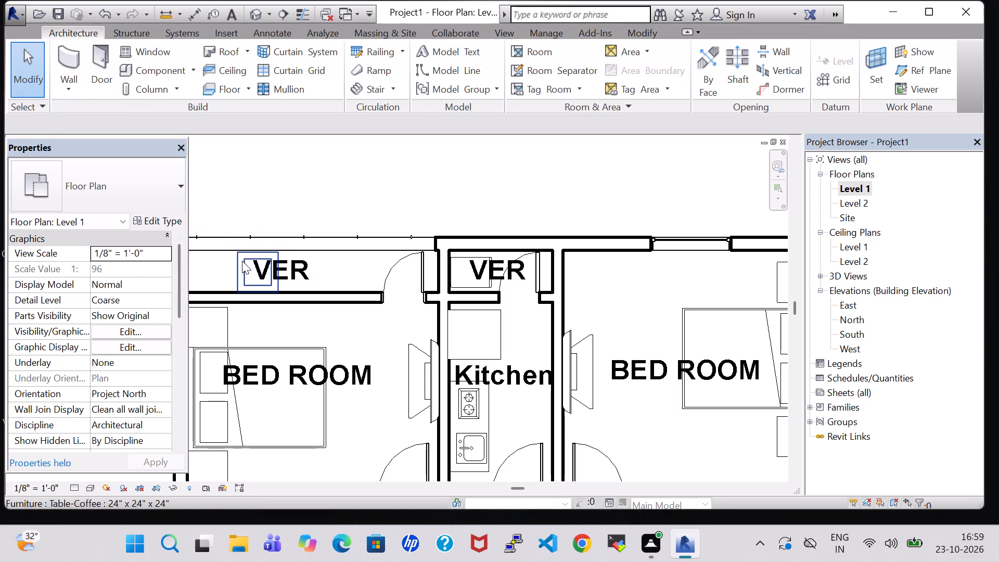
Set the type width of the coffee table in the long VER to 1' 6".
{"action": "left_click", "coordinate": [242, 261]}
{"action": "left_click", "coordinate": [150, 218]}
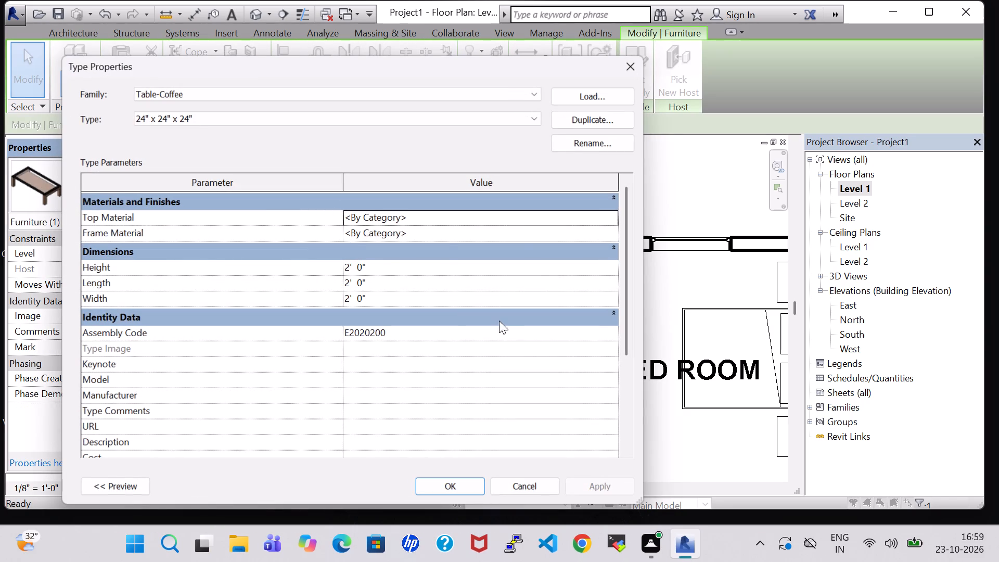
{"action": "left_click", "coordinate": [351, 300]}
{"action": "key", "text": "BackSpace"}
{"action": "key", "text": "1"}
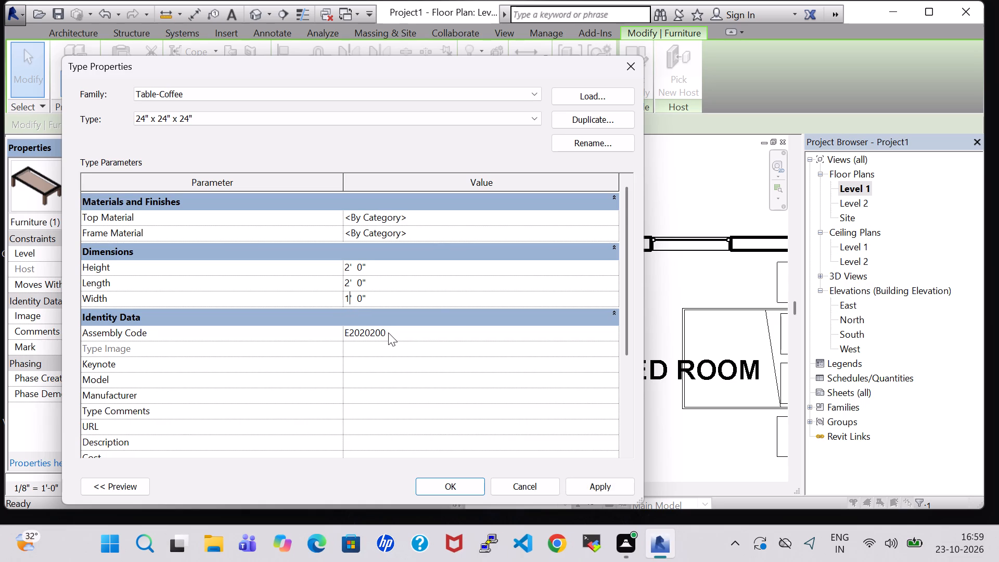
{"action": "left_click", "coordinate": [361, 300]}
{"action": "key", "text": "BackSpace"}
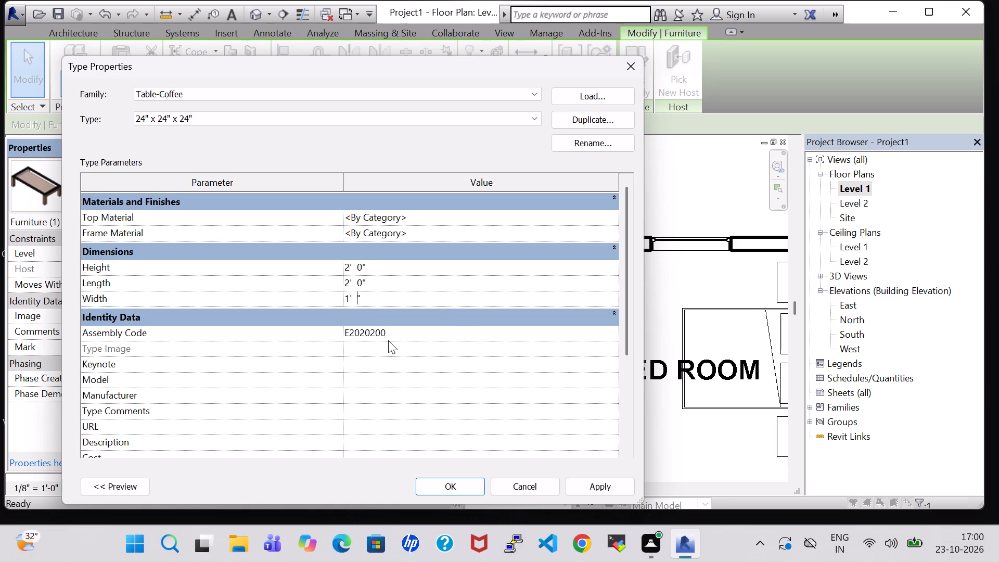
{"action": "key", "text": "6"}
{"action": "key", "text": "Return"}
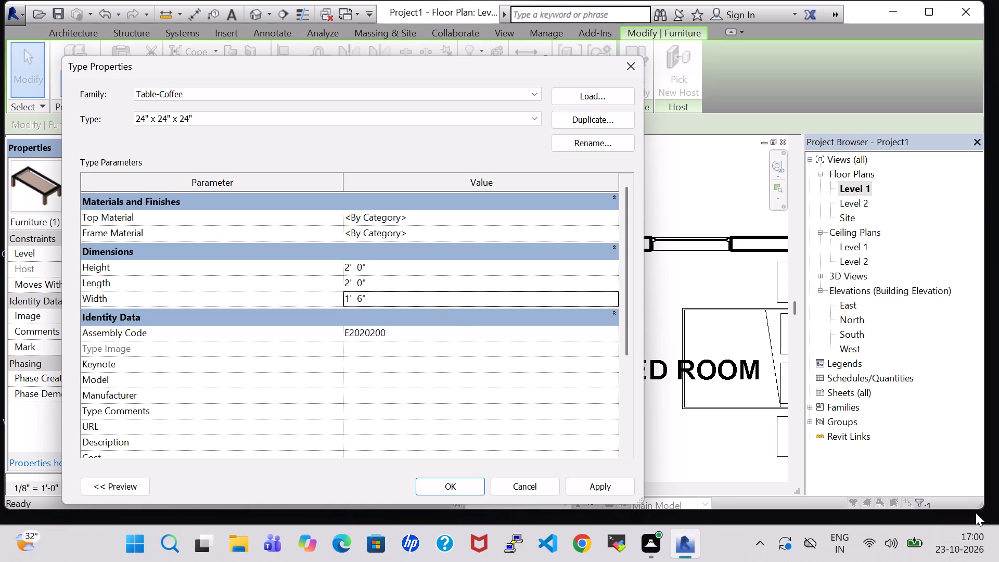
{"action": "left_click", "coordinate": [613, 486]}
{"action": "left_click", "coordinate": [428, 483]}
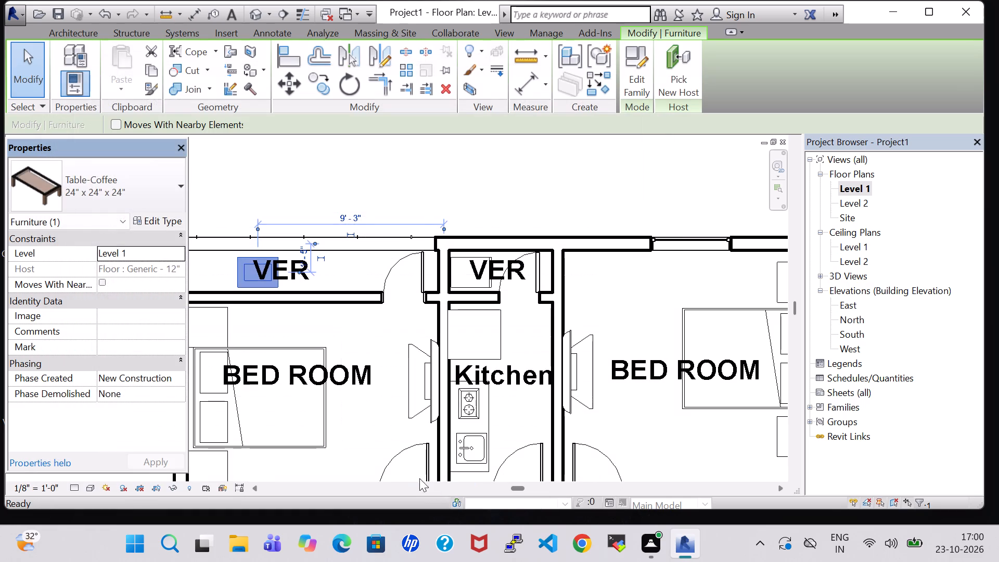
{"action": "left_click", "coordinate": [421, 174]}
{"action": "left_click_drag", "start_coordinate": [415, 173], "coordinate": [494, 173]}
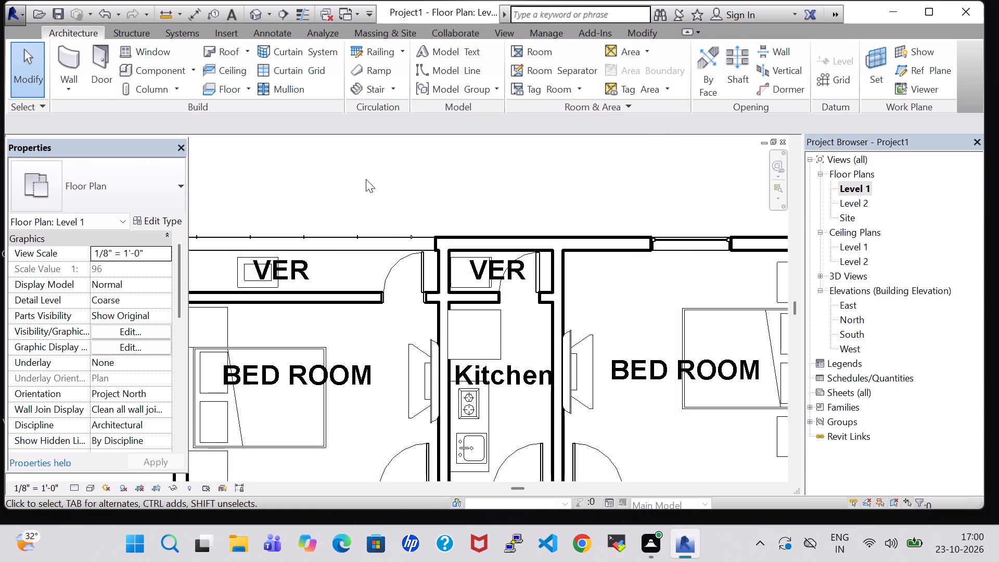
Load the Chair-Executive family from the US Imperial library's Furniture Seating folder.
{"action": "middle_click_drag", "start_coordinate": [366, 179], "coordinate": [433, 166]}
{"action": "left_click", "coordinate": [163, 66]}
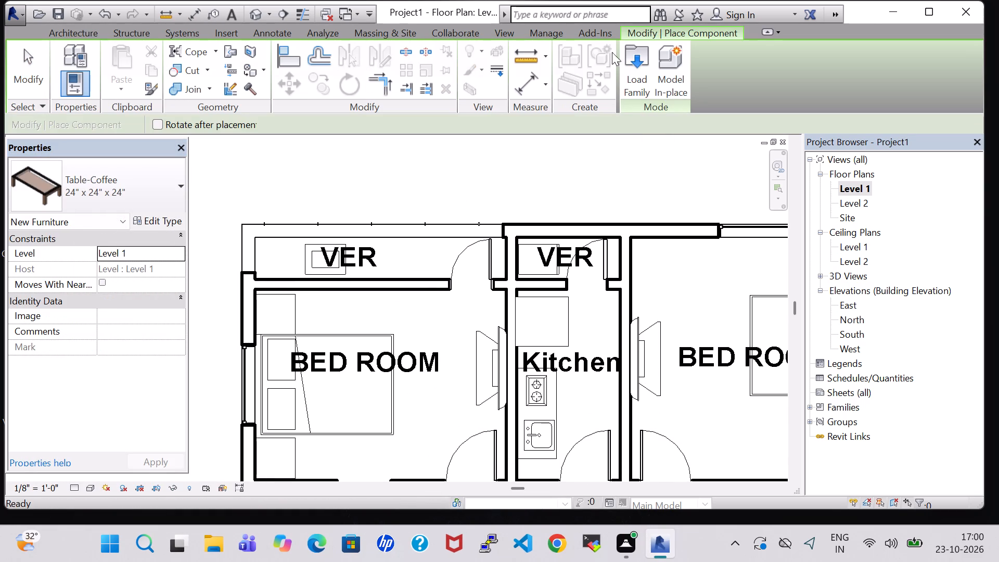
{"action": "left_click", "coordinate": [627, 59]}
{"action": "scroll", "coordinate": [544, 300], "scroll_direction": "down", "scroll_amount": 1}
{"action": "double_click", "coordinate": [578, 237]}
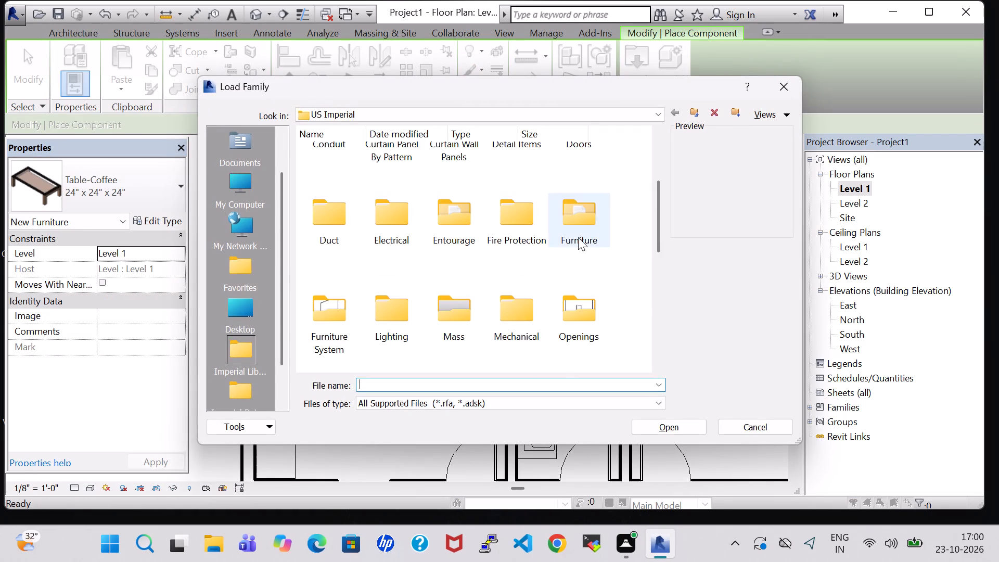
{"action": "double_click", "coordinate": [412, 168]}
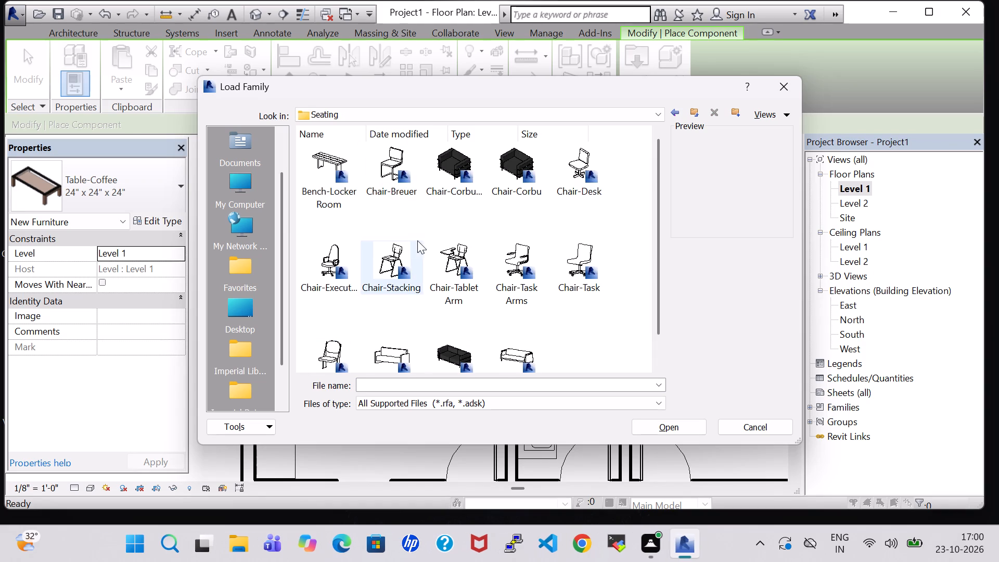
{"action": "left_click", "coordinate": [347, 260]}
{"action": "left_click", "coordinate": [679, 418]}
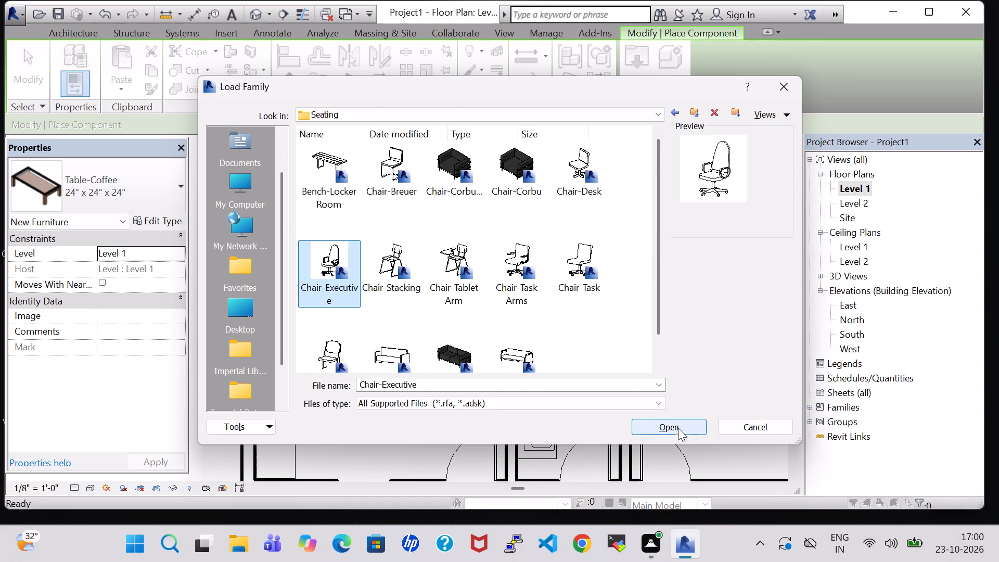
{"action": "left_click", "coordinate": [678, 428]}
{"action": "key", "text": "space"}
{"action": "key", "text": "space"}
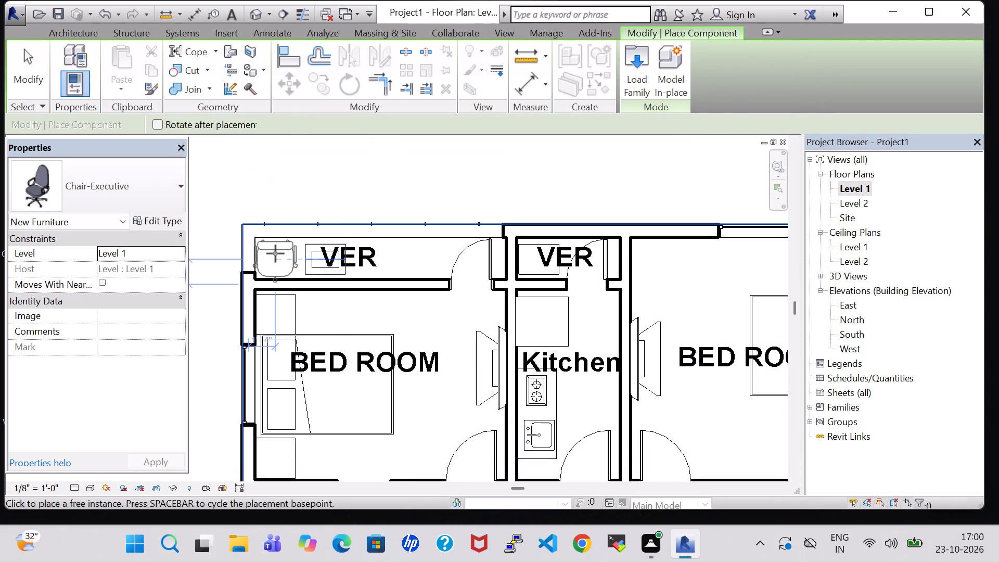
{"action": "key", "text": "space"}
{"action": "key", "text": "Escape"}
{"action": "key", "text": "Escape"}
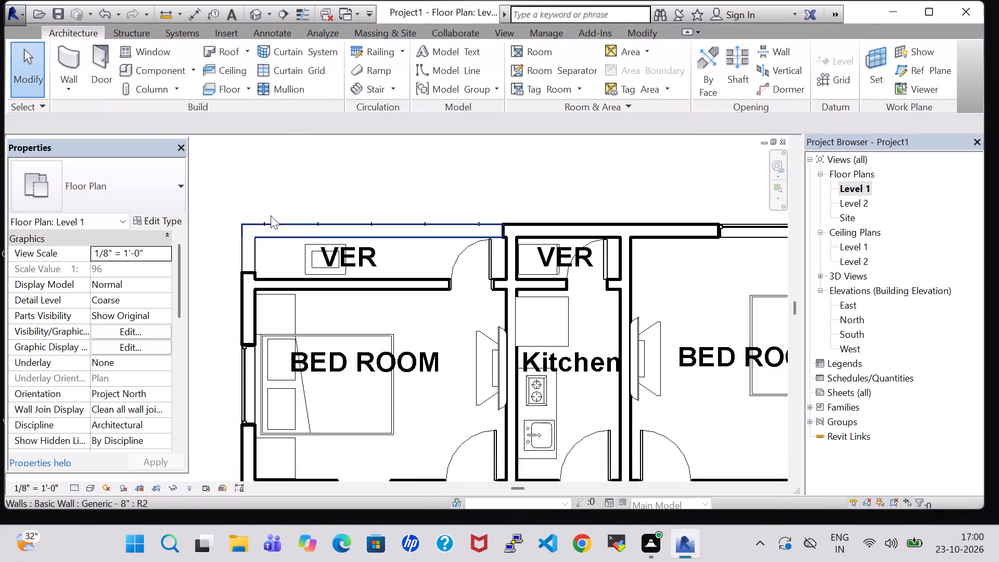
Load the Chair-Breuer family from the US Imperial library's Furniture Seating folder.
{"action": "left_click", "coordinate": [153, 68]}
{"action": "left_click", "coordinate": [637, 63]}
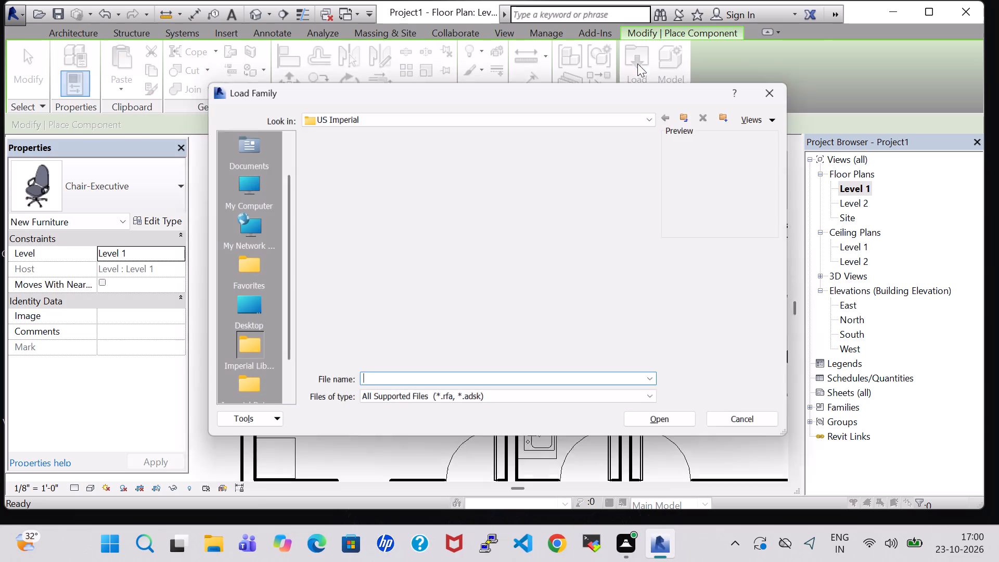
{"action": "scroll", "coordinate": [576, 237], "scroll_direction": "down", "scroll_amount": 1}
{"action": "double_click", "coordinate": [576, 221]}
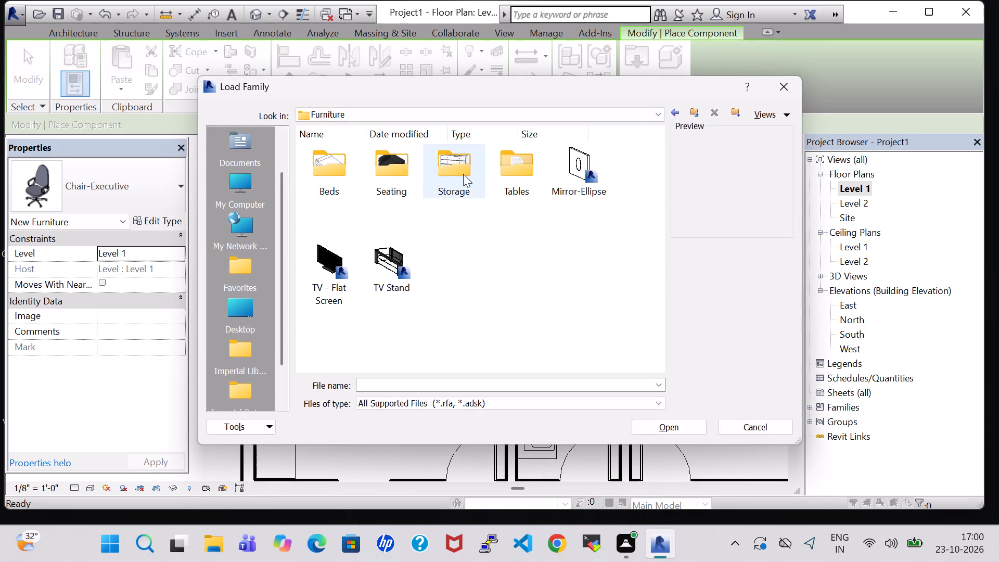
{"action": "double_click", "coordinate": [401, 170]}
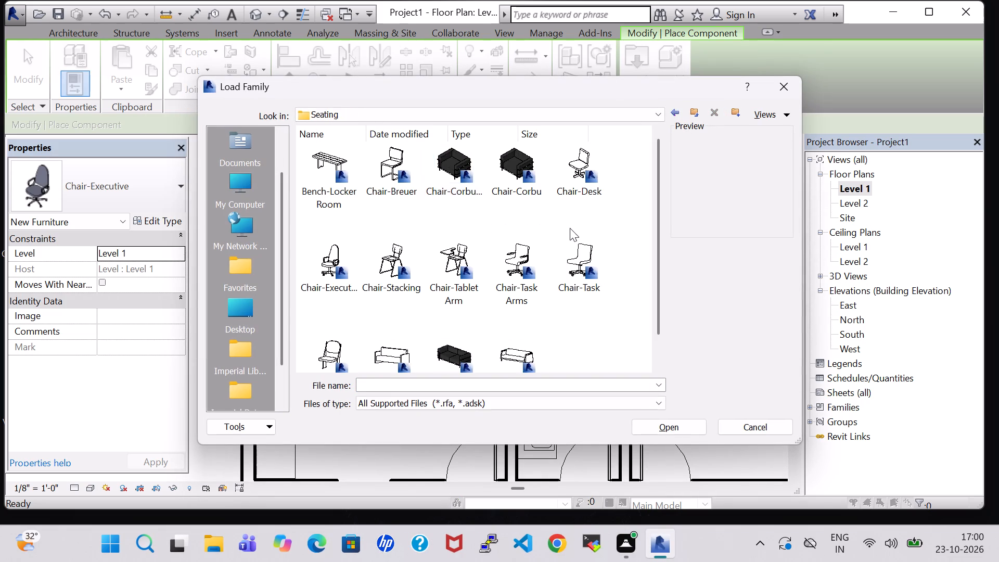
{"action": "scroll", "coordinate": [570, 228], "scroll_direction": "down", "scroll_amount": 1}
{"action": "scroll", "coordinate": [393, 289], "scroll_direction": "up", "scroll_amount": 1}
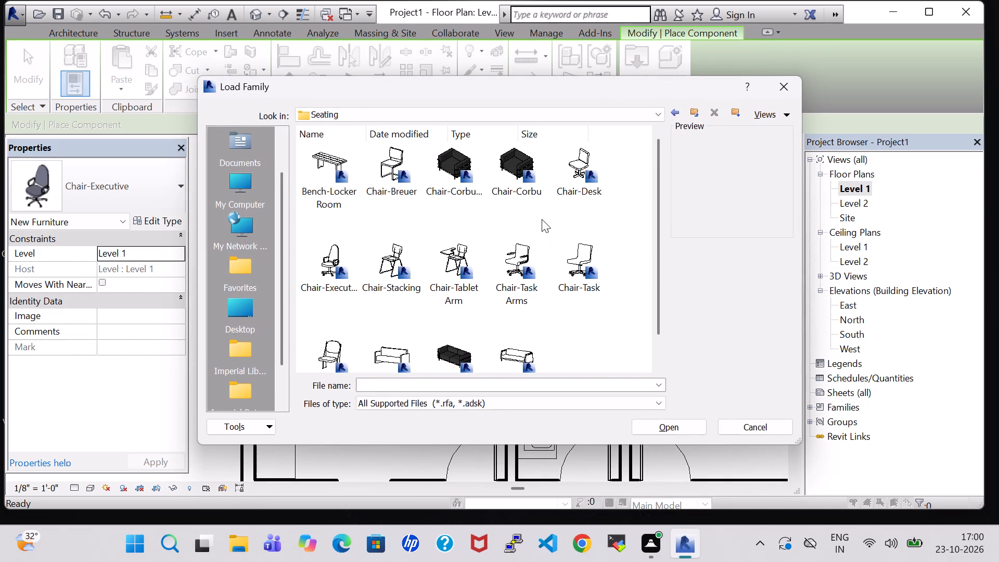
{"action": "left_click", "coordinate": [401, 184]}
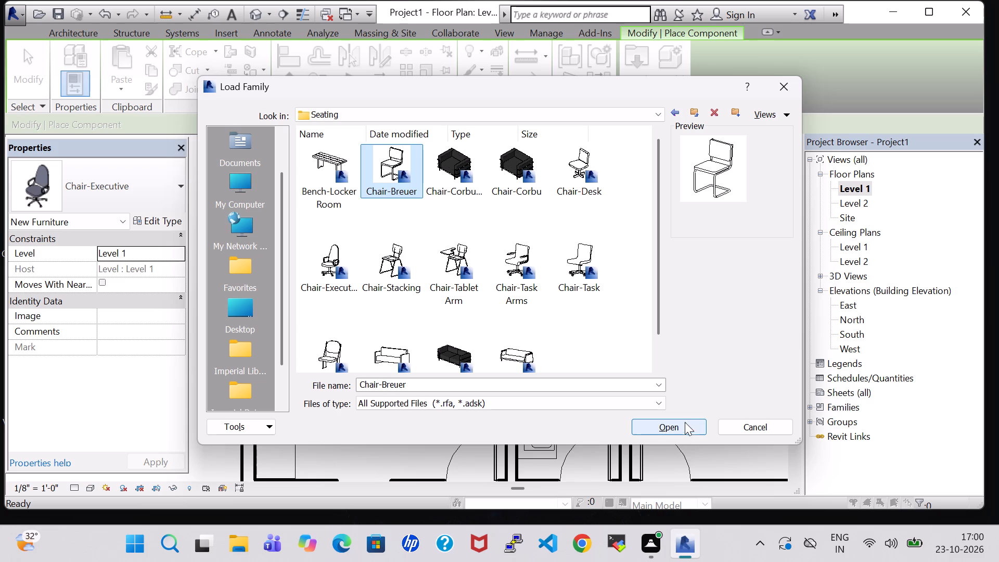
{"action": "left_click", "coordinate": [685, 424]}
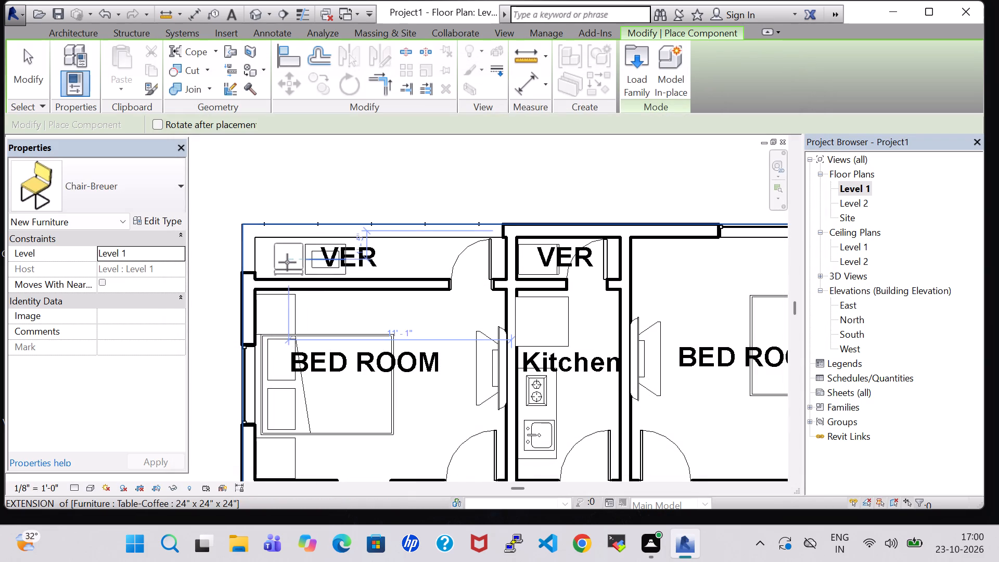
Place a rotated Chair-Breuer in the long VER, next to the coffee table on its outer-wall side.
{"action": "key", "text": "space"}
{"action": "key", "text": "space"}
{"action": "key", "text": "space"}
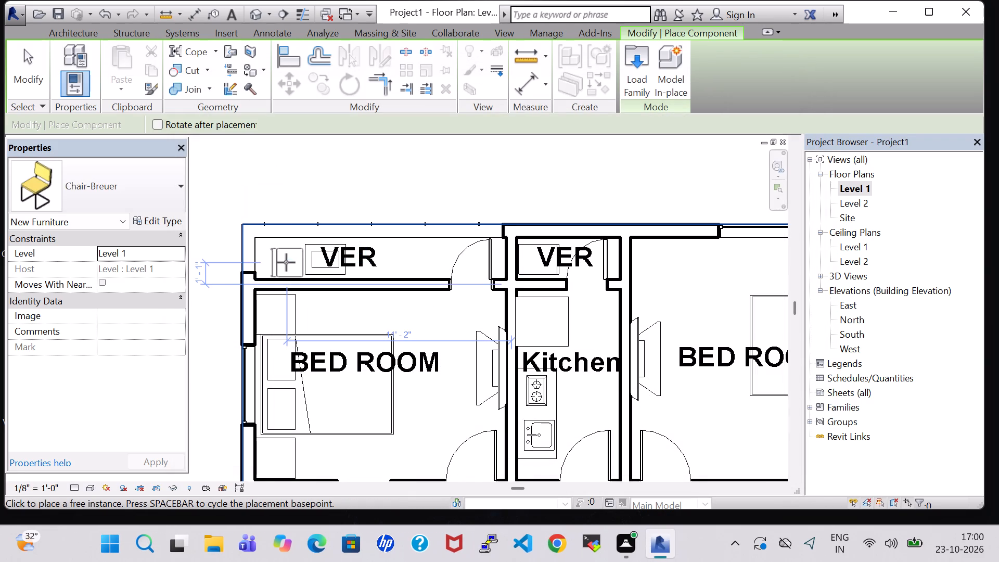
{"action": "left_click", "coordinate": [282, 259]}
Examine the chair and coffee table in the long VER in the 3D view.
{"action": "left_click", "coordinate": [252, 12]}
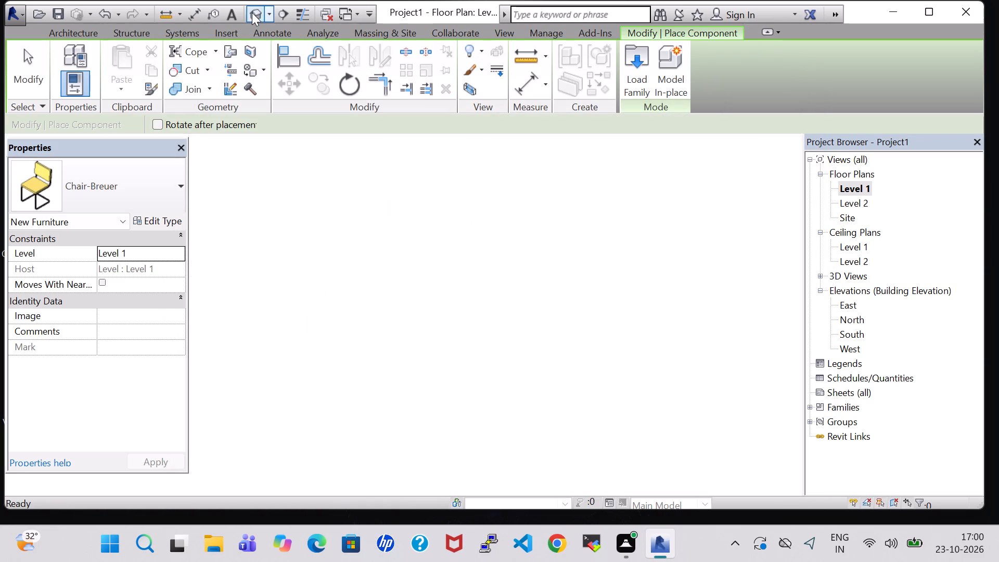
{"action": "key", "text": "Escape"}
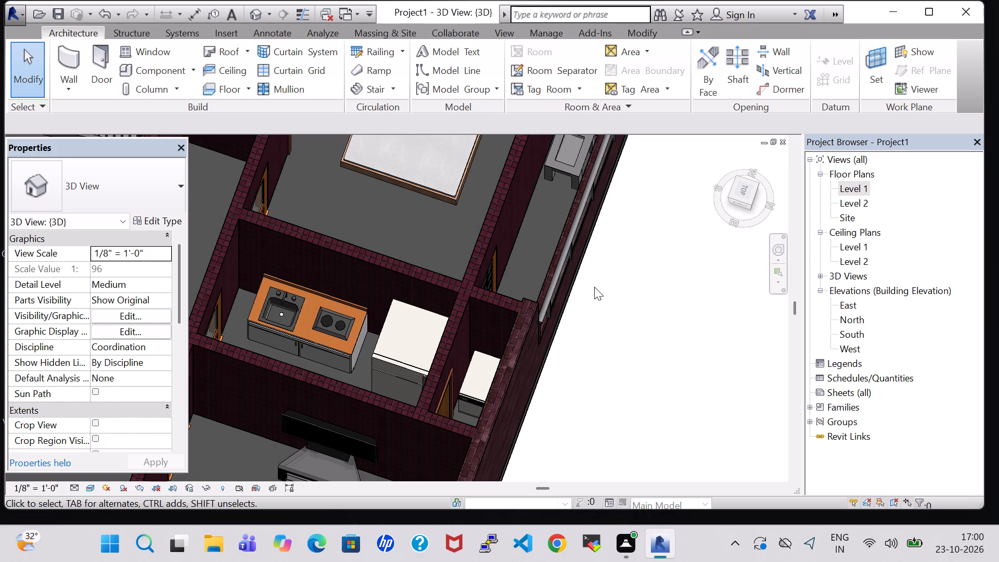
{"action": "key", "text": "Escape"}
{"action": "key", "text": "Escape"}
{"action": "middle_click", "coordinate": [621, 256]}
{"action": "middle_click_drag", "start_coordinate": [621, 256], "coordinate": [605, 338]}
{"action": "scroll", "coordinate": [605, 338], "scroll_direction": "down", "scroll_amount": 1}
{"action": "scroll", "coordinate": [615, 311], "scroll_direction": "up", "scroll_amount": 8}
{"action": "middle_click_drag", "start_coordinate": [541, 297], "coordinate": [577, 310]}
{"action": "middle_click_drag", "start_coordinate": [590, 242], "coordinate": [607, 371]}
Return to the Level 1 floor plan with the whole upper part of the house in view.
{"action": "double_click", "coordinate": [850, 187]}
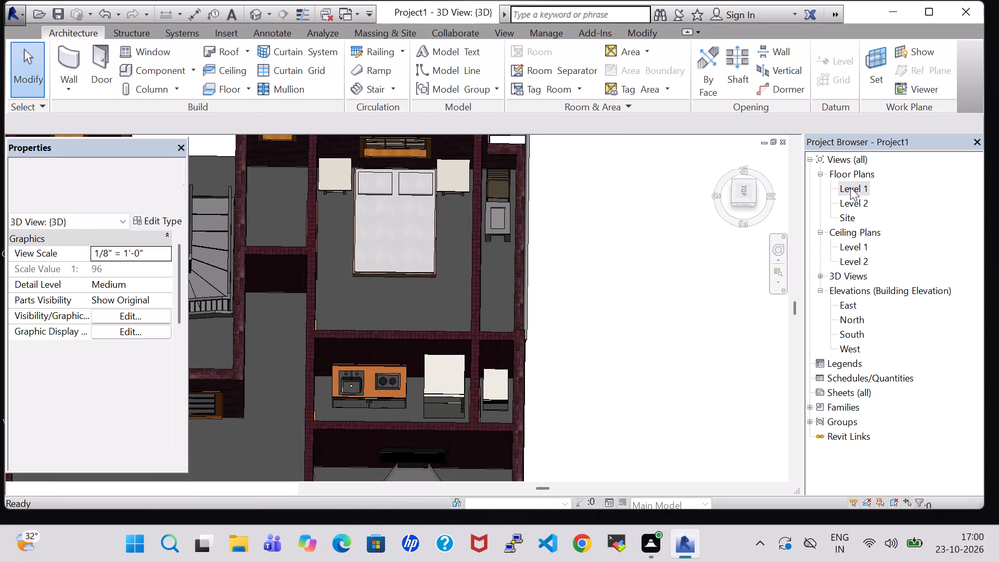
{"action": "scroll", "coordinate": [481, 290], "scroll_direction": "down", "scroll_amount": 6}
{"action": "middle_click_drag", "start_coordinate": [724, 337], "coordinate": [670, 307]}
{"action": "middle_click_drag", "start_coordinate": [720, 353], "coordinate": [704, 314]}
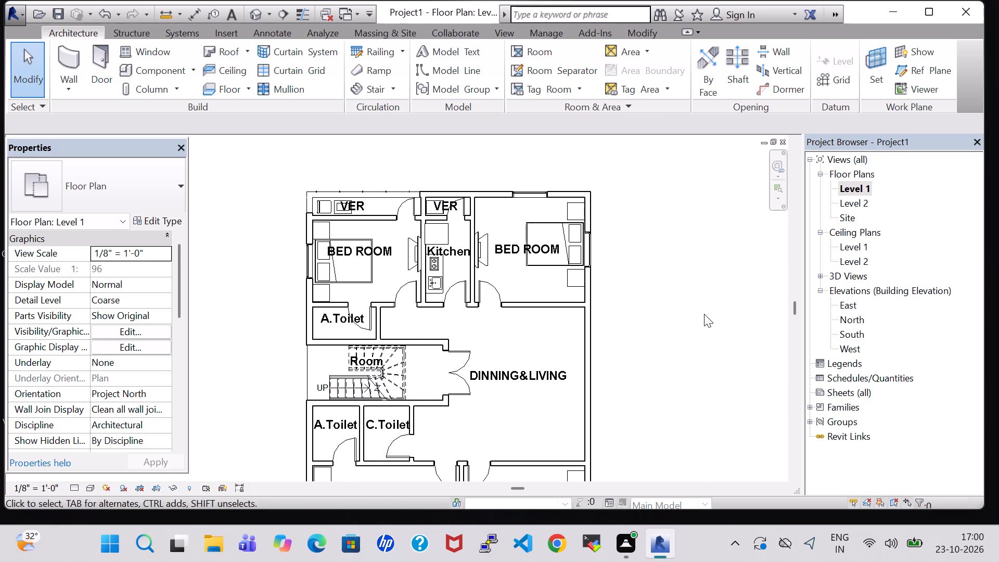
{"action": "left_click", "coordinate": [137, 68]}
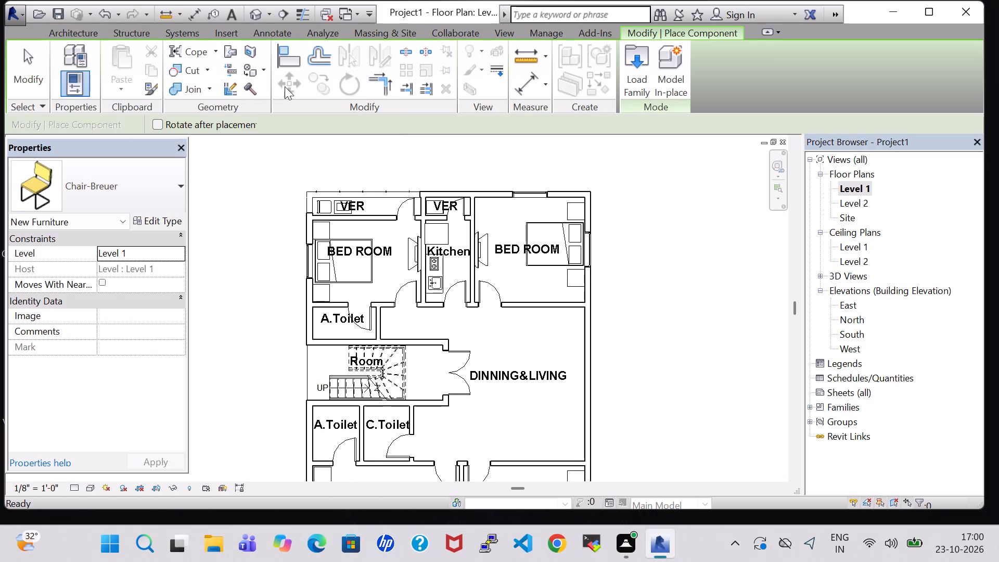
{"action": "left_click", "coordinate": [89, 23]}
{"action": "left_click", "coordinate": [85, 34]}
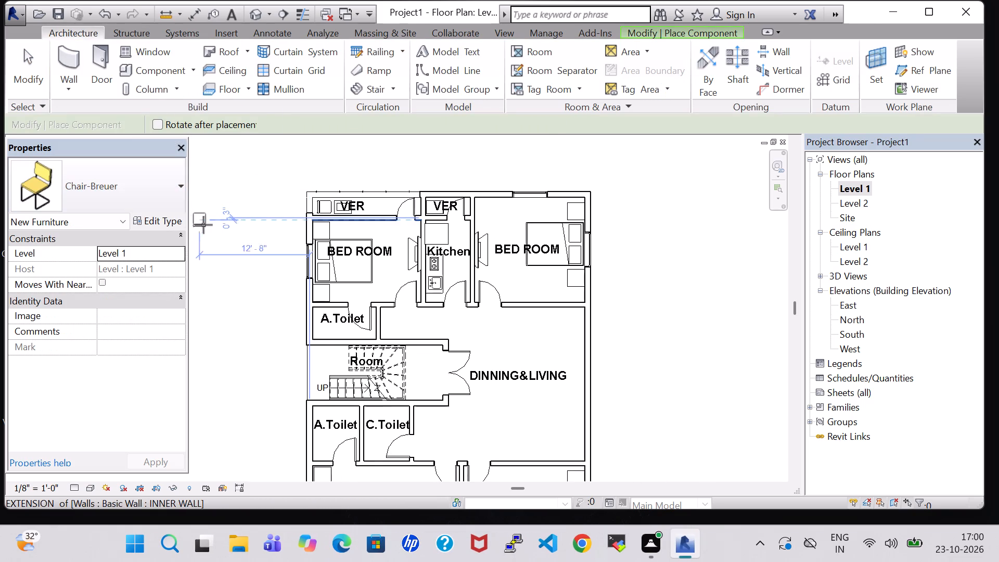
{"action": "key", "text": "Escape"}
Place a 48" x 72" x 24" Dresser in the upper corner of the BED ROOM beside the Kitchen, near the window.
{"action": "left_click", "coordinate": [144, 73]}
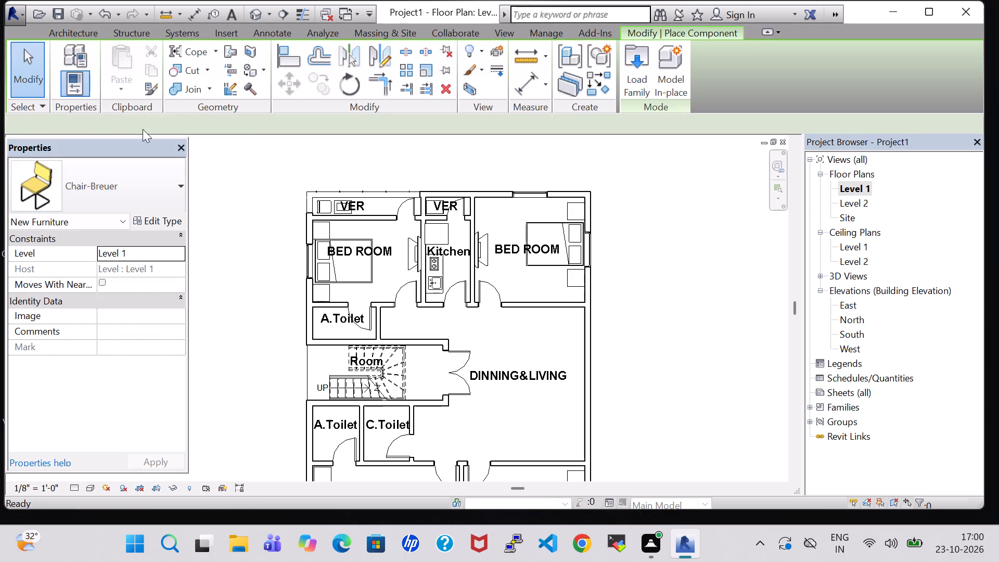
{"action": "left_click", "coordinate": [140, 184]}
{"action": "scroll", "coordinate": [56, 354], "scroll_direction": "down", "scroll_amount": 4}
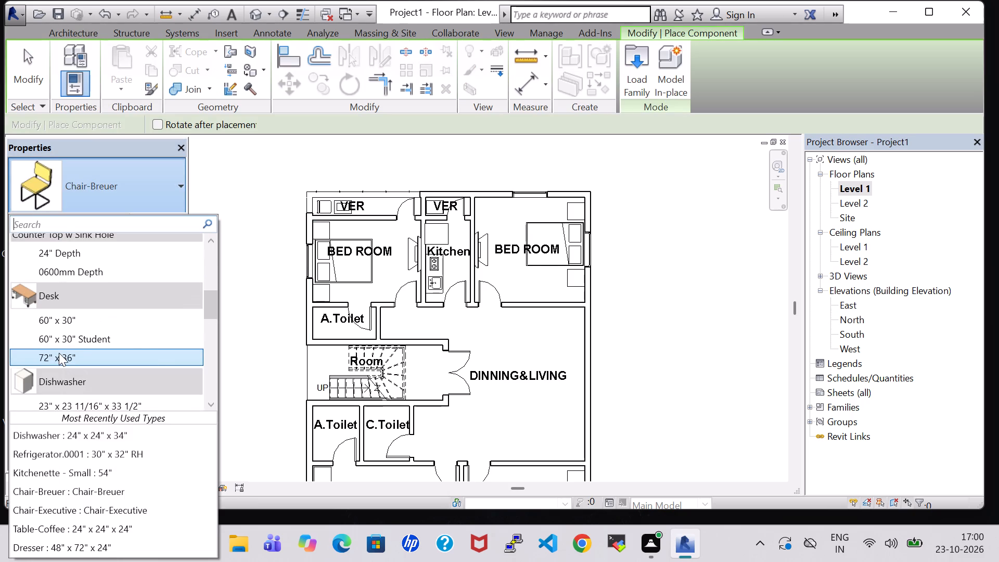
{"action": "scroll", "coordinate": [59, 353], "scroll_direction": "down", "scroll_amount": 4}
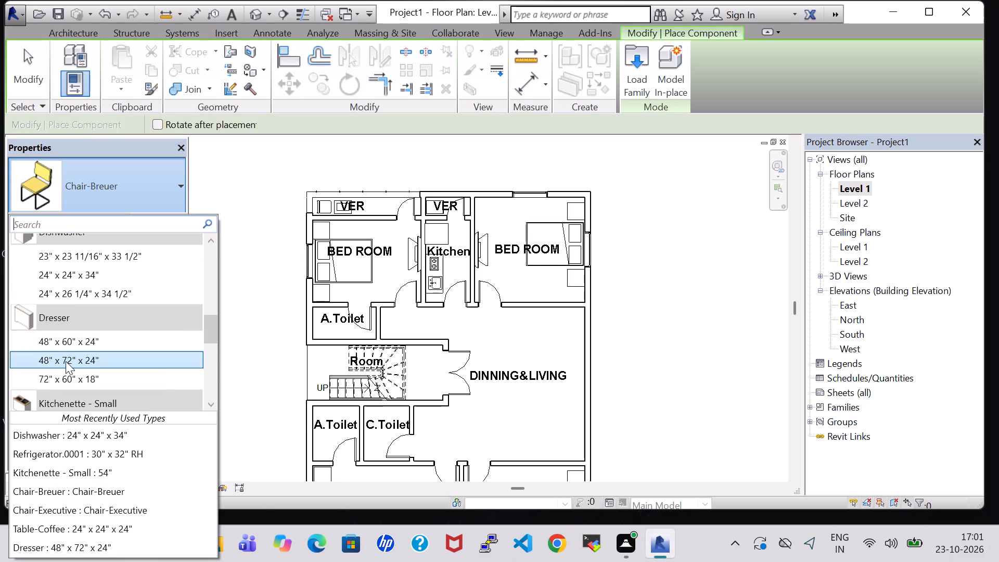
{"action": "left_click", "coordinate": [66, 361]}
{"action": "scroll", "coordinate": [513, 249], "scroll_direction": "up", "scroll_amount": 3}
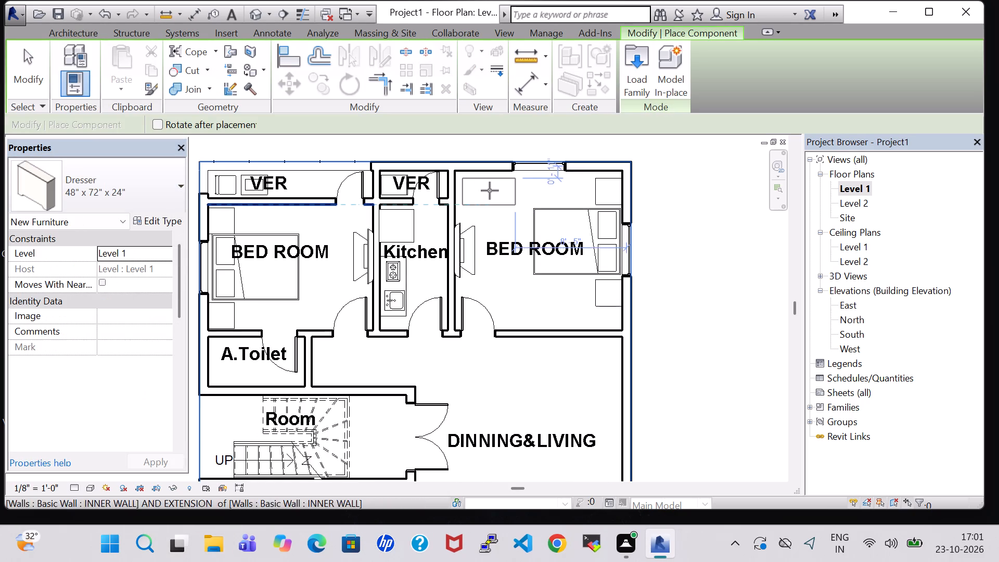
{"action": "left_click", "coordinate": [490, 181]}
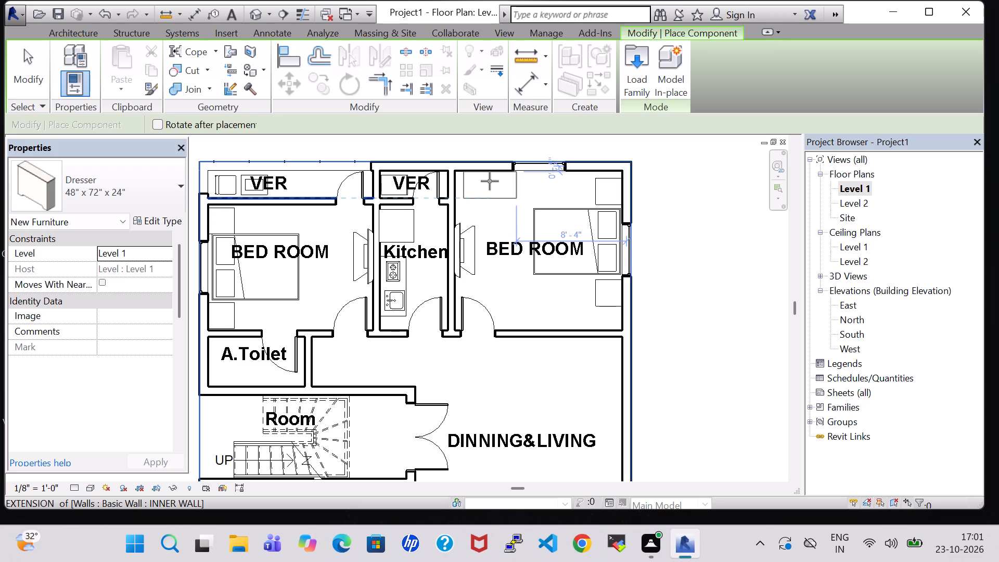
{"action": "key", "text": "Escape"}
{"action": "key", "text": "Escape"}
Change the dresser in the BED ROOM beside the Kitchen to the 48" x 60" x 24" type.
{"action": "left_click", "coordinate": [494, 192]}
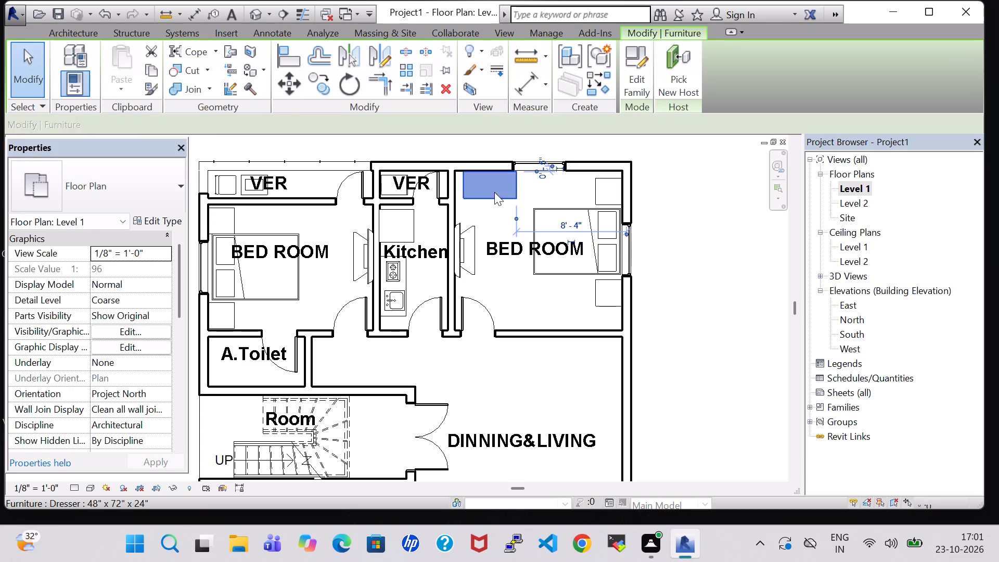
{"action": "left_click", "coordinate": [151, 185]}
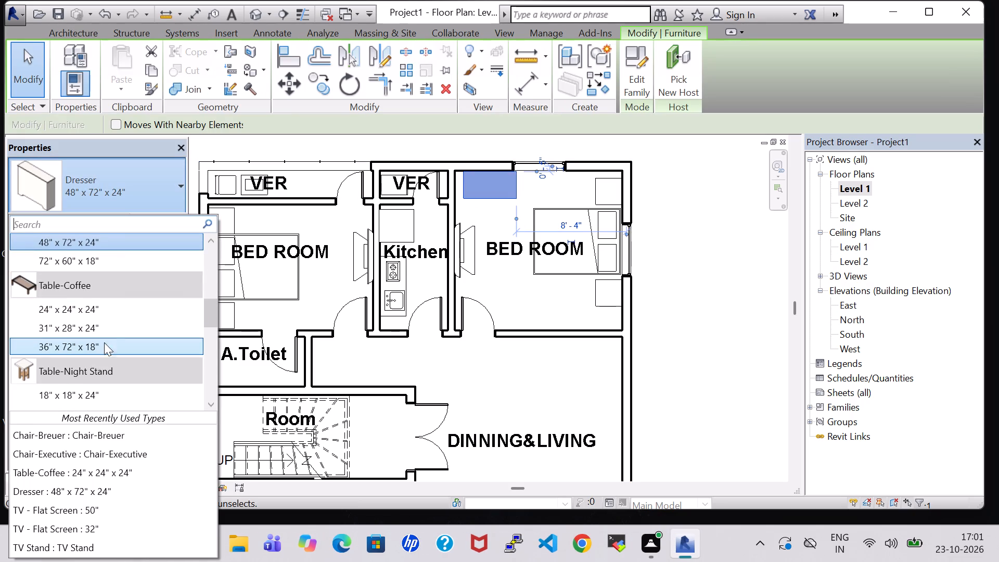
{"action": "scroll", "coordinate": [112, 300], "scroll_direction": "up", "scroll_amount": 1}
{"action": "left_click", "coordinate": [98, 264]}
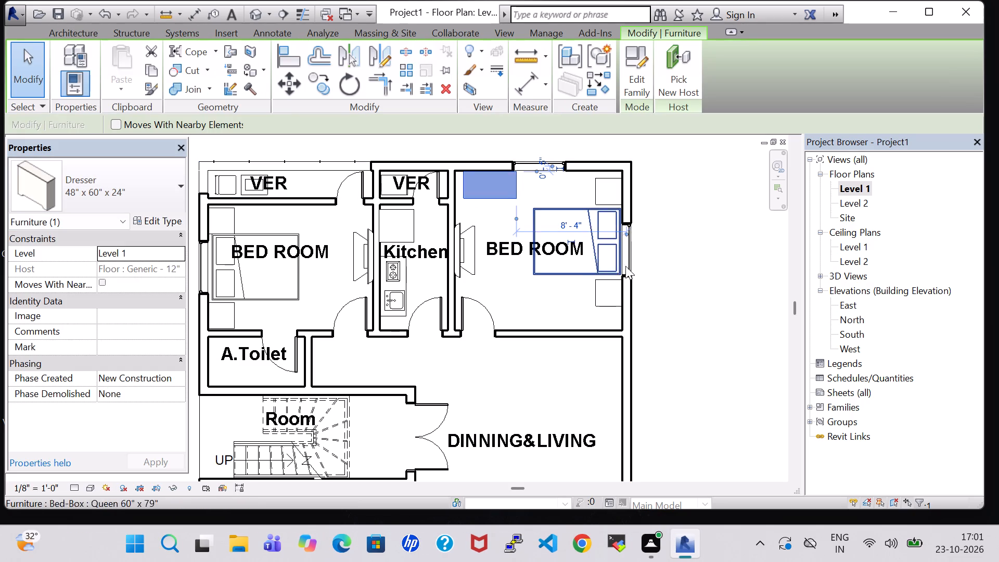
{"action": "left_click", "coordinate": [677, 248]}
{"action": "left_click", "coordinate": [475, 198]}
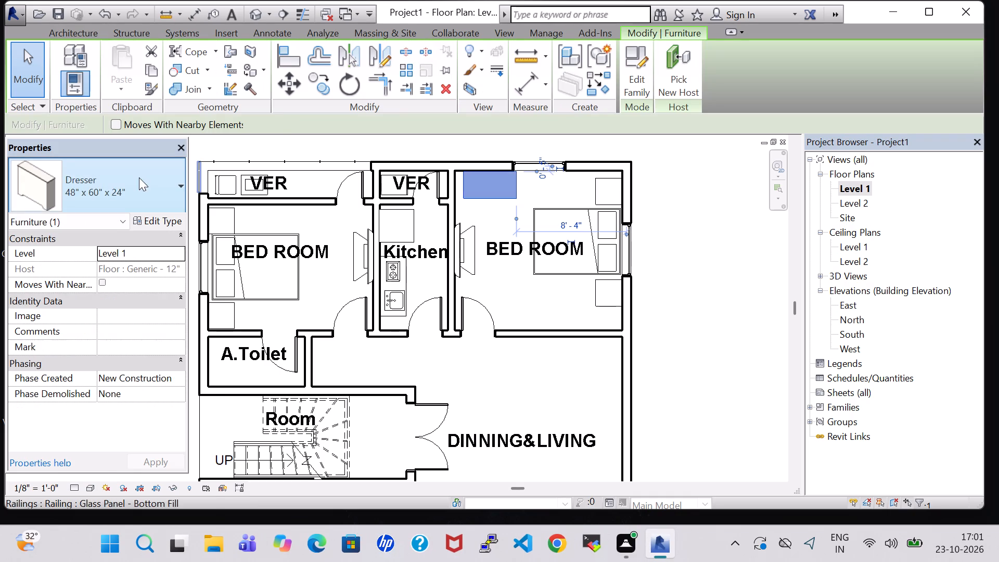
{"action": "left_click", "coordinate": [139, 177]}
{"action": "left_click", "coordinate": [681, 285]}
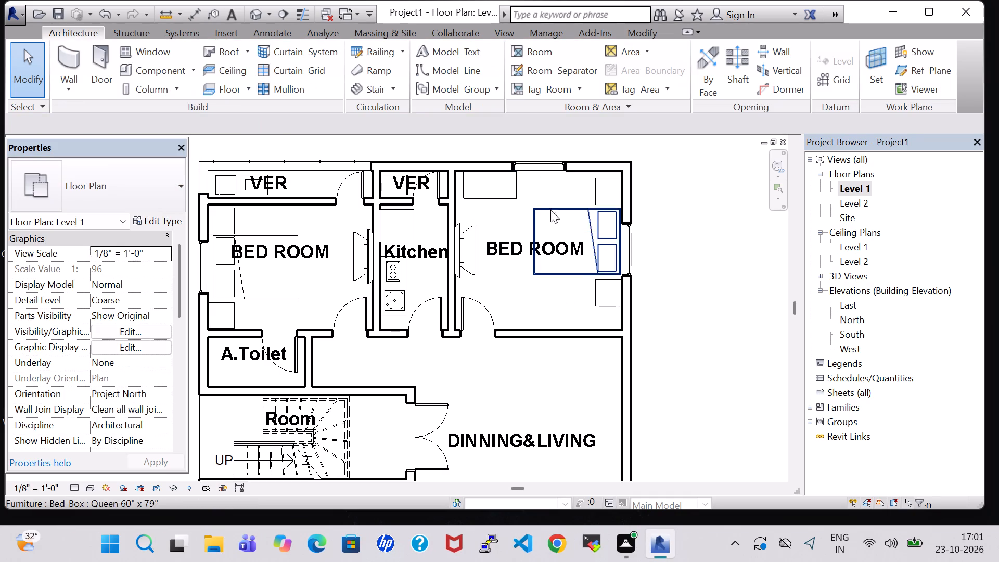
Examine the dresser in the BED ROOM beside the Kitchen in the 3D view.
{"action": "left_click", "coordinate": [253, 17]}
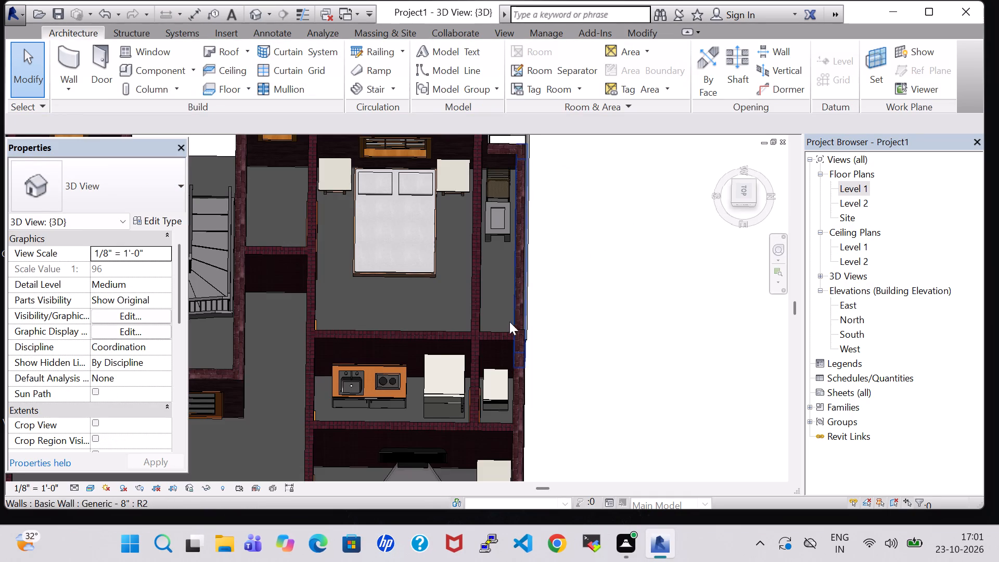
{"action": "middle_click_drag", "start_coordinate": [597, 344], "coordinate": [603, 227]}
{"action": "scroll", "coordinate": [597, 344], "scroll_direction": "up", "scroll_amount": 1}
{"action": "middle_click_drag", "start_coordinate": [594, 377], "coordinate": [641, 366]}
{"action": "middle_click_drag", "start_coordinate": [643, 363], "coordinate": [595, 420]}
{"action": "scroll", "coordinate": [643, 363], "scroll_direction": "down", "scroll_amount": 1}
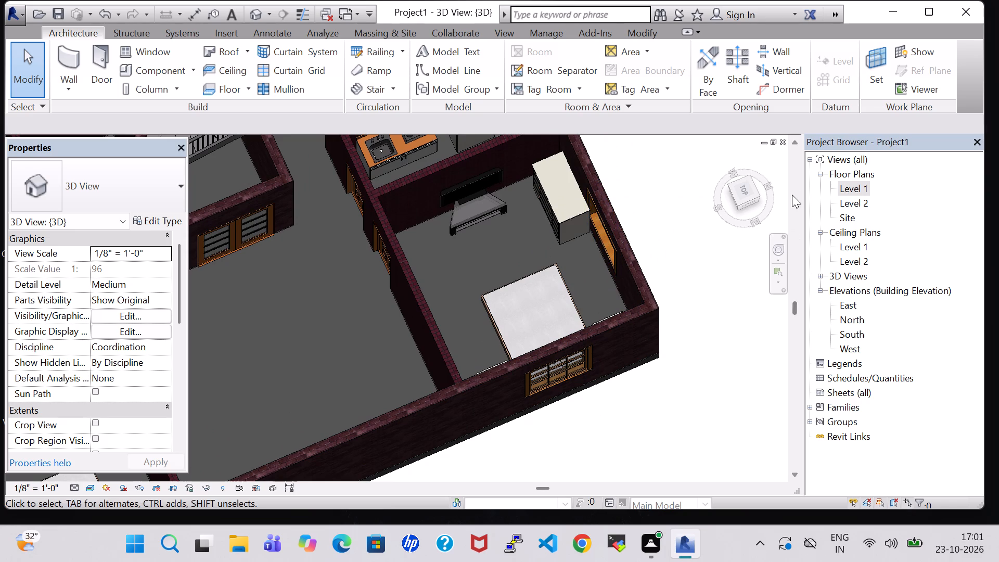
Place a 48" x 72" x 24" Dresser on Level 1 in the lower corner of the BED ROOM next to the M.BED ROOM.
{"action": "double_click", "coordinate": [846, 187]}
{"action": "scroll", "coordinate": [591, 328], "scroll_direction": "down", "scroll_amount": 2}
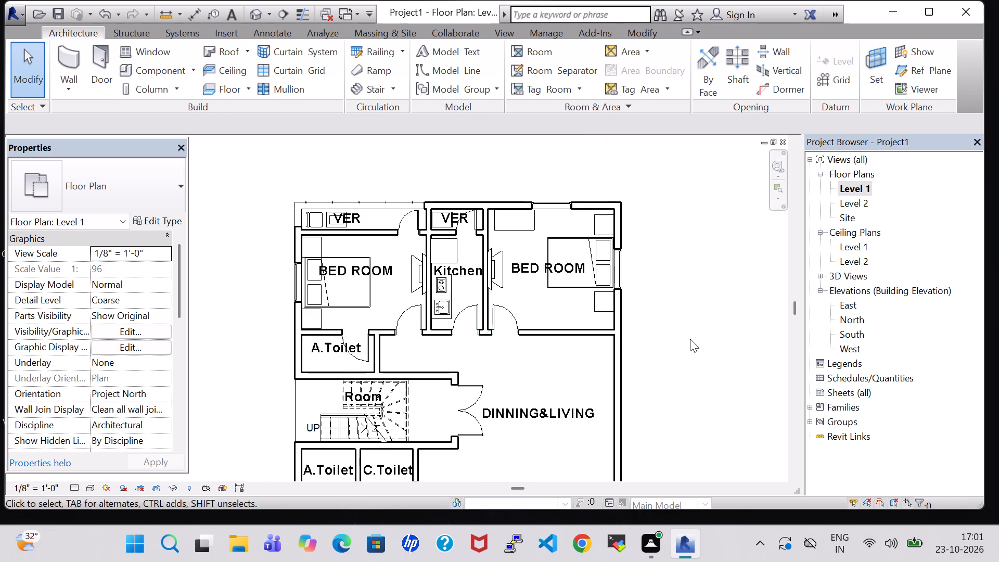
{"action": "middle_click_drag", "start_coordinate": [690, 339], "coordinate": [666, 304]}
{"action": "scroll", "coordinate": [674, 318], "scroll_direction": "down", "scroll_amount": 1}
{"action": "middle_click_drag", "start_coordinate": [674, 318], "coordinate": [640, 238]}
{"action": "scroll", "coordinate": [637, 248], "scroll_direction": "down", "scroll_amount": 1}
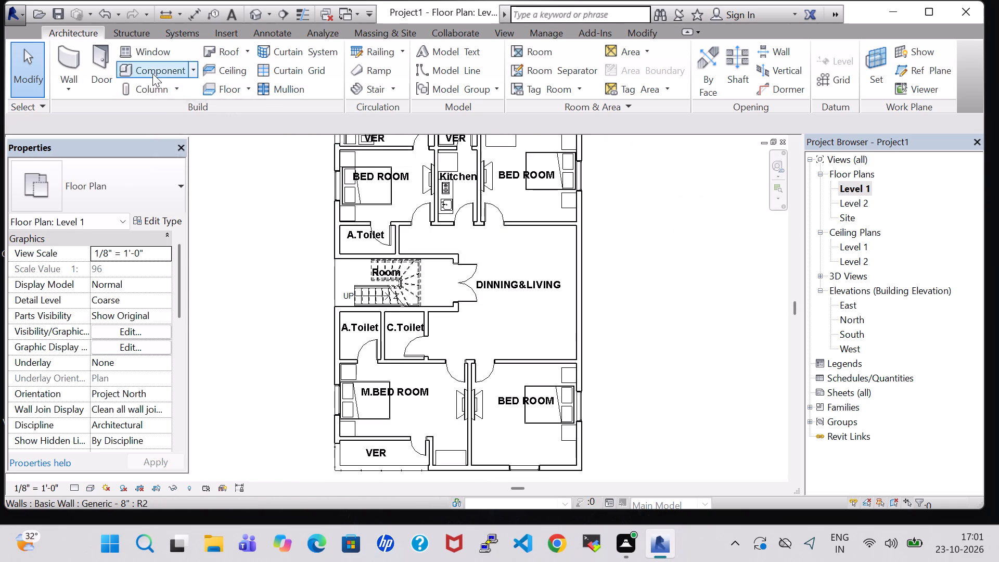
{"action": "left_click", "coordinate": [152, 73]}
{"action": "scroll", "coordinate": [503, 438], "scroll_direction": "up", "scroll_amount": 3}
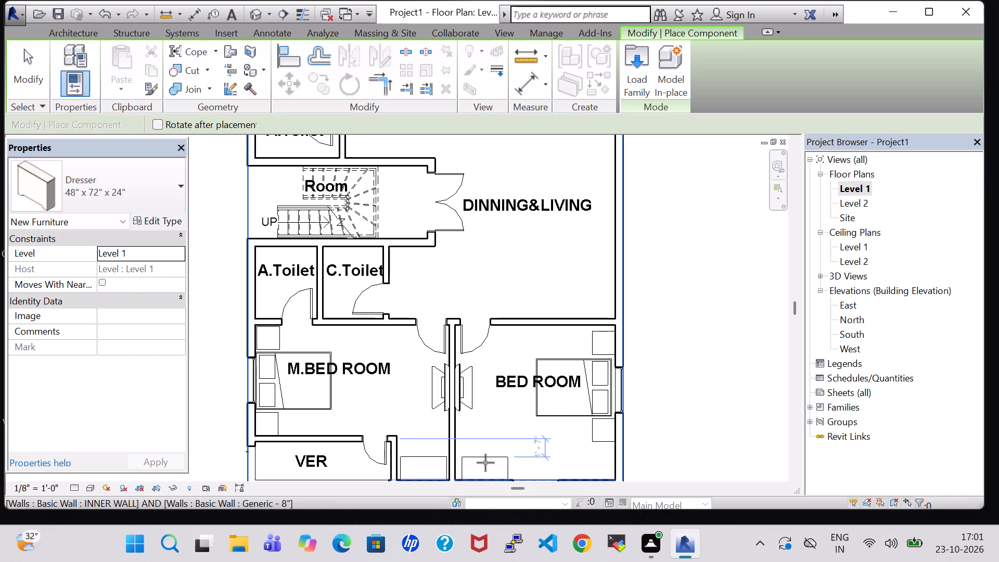
{"action": "left_click", "coordinate": [488, 463]}
In the 3D view, rotate the 48" x 72" x 24" dresser in the BED ROOM next to the M.BED ROOM by 180°.
{"action": "left_click", "coordinate": [250, 16]}
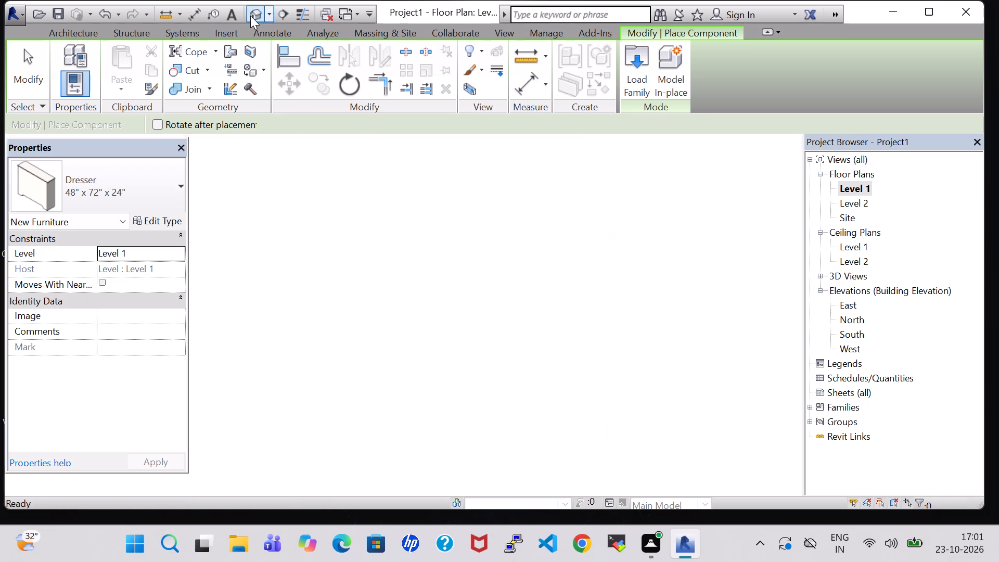
{"action": "scroll", "coordinate": [604, 337], "scroll_direction": "down", "scroll_amount": 3}
{"action": "key", "text": "Escape"}
{"action": "key", "text": "Escape"}
{"action": "scroll", "coordinate": [592, 398], "scroll_direction": "down", "scroll_amount": 4}
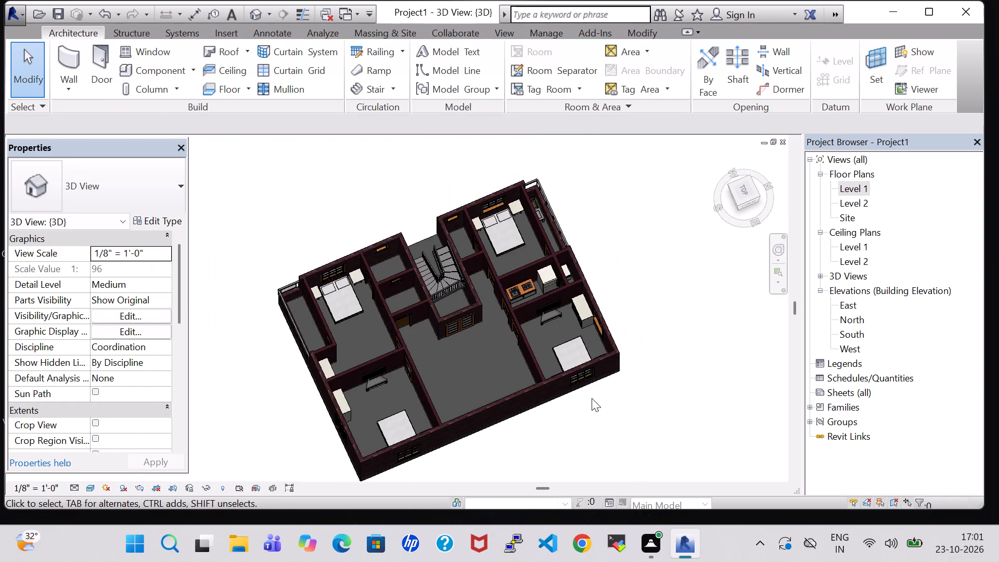
{"action": "middle_click_drag", "start_coordinate": [680, 317], "coordinate": [619, 317], "text": "shift"}
{"action": "scroll", "coordinate": [623, 342], "scroll_direction": "down", "scroll_amount": 1, "text": "shift"}
{"action": "middle_click_drag", "start_coordinate": [610, 385], "coordinate": [611, 303]}
{"action": "middle_click_drag", "start_coordinate": [609, 342], "coordinate": [560, 272], "text": "shift"}
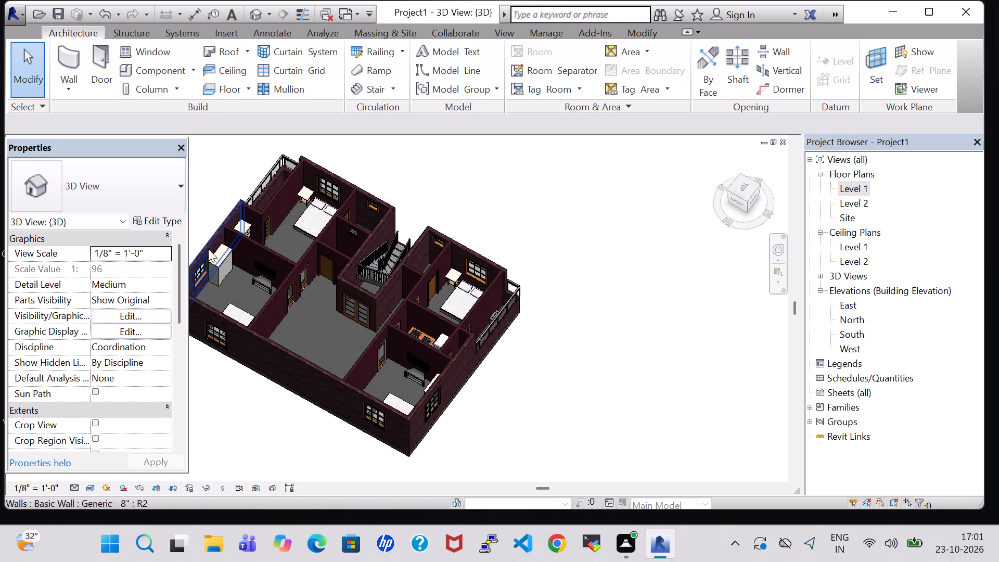
{"action": "left_click", "coordinate": [225, 264]}
{"action": "key", "text": "space"}
{"action": "key", "text": "space"}
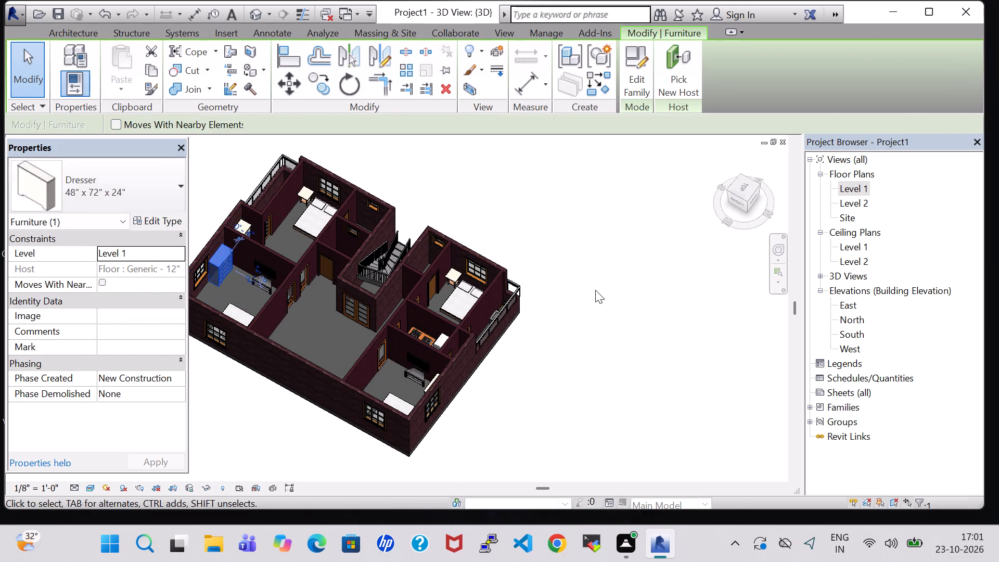
{"action": "left_click", "coordinate": [595, 290]}
Return to the Level 1 floor plan with the DINNING&LIVING room in view.
{"action": "double_click", "coordinate": [853, 188]}
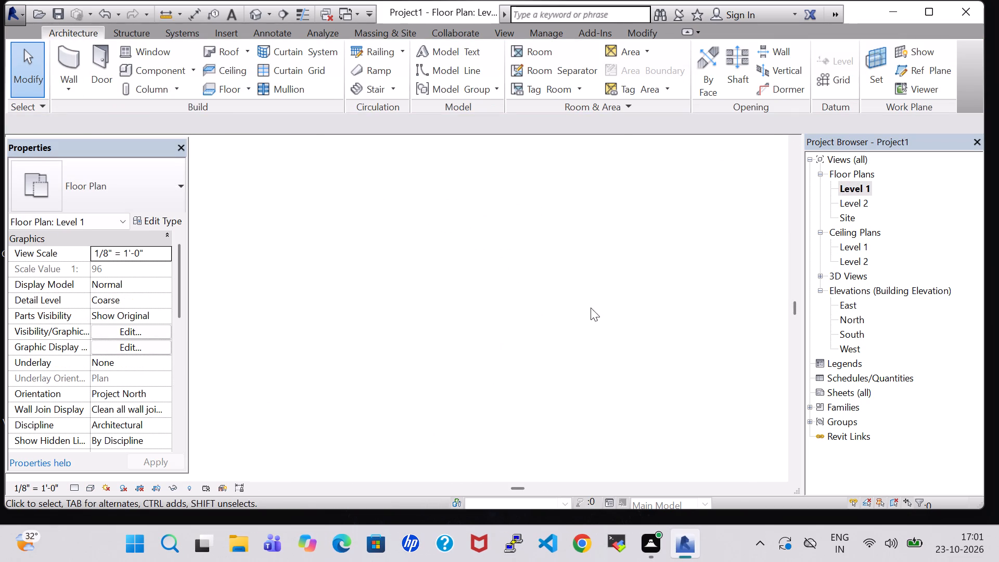
{"action": "scroll", "coordinate": [541, 305], "scroll_direction": "down", "scroll_amount": 3}
{"action": "middle_click_drag", "start_coordinate": [665, 233], "coordinate": [628, 264]}
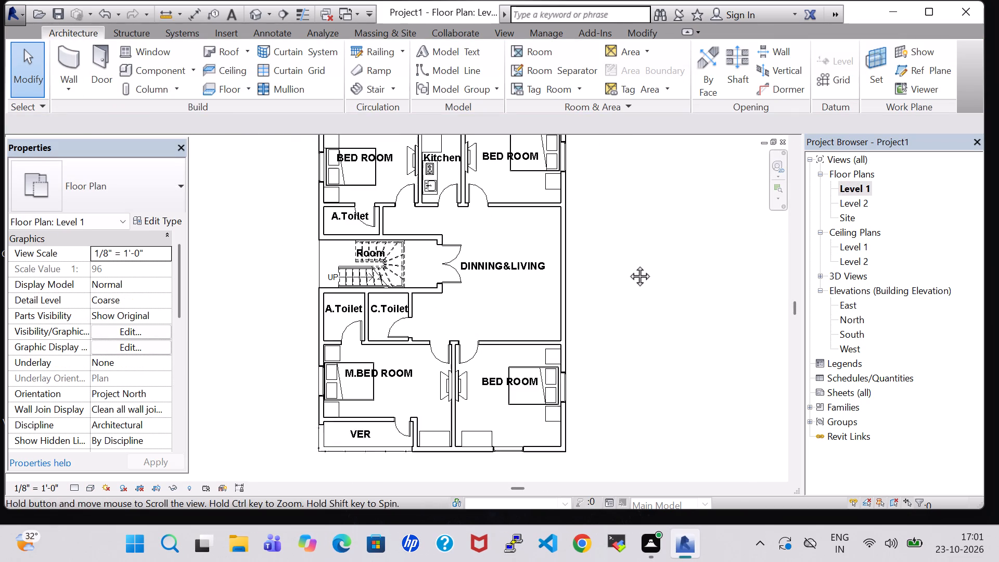
{"action": "middle_click_drag", "start_coordinate": [628, 264], "coordinate": [627, 264]}
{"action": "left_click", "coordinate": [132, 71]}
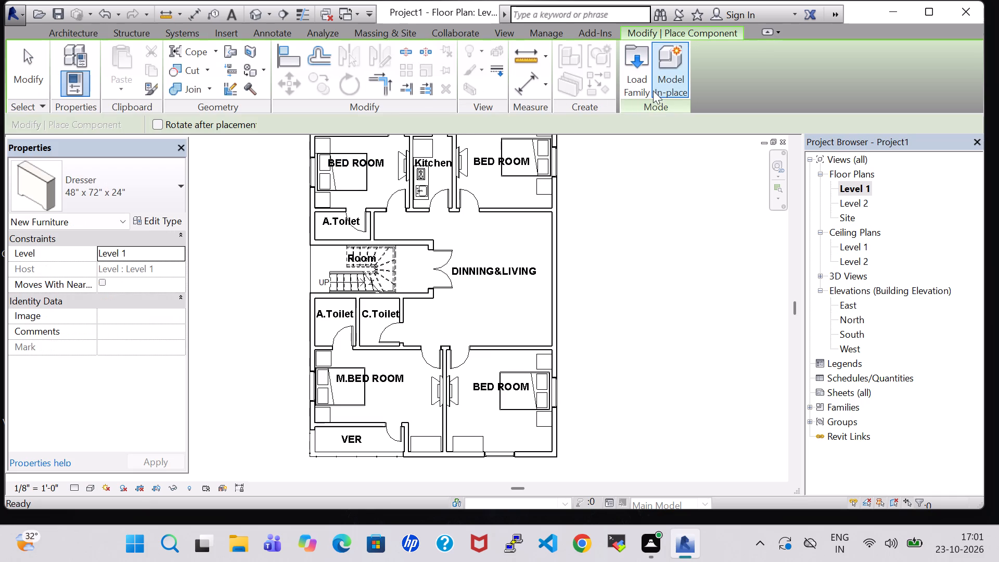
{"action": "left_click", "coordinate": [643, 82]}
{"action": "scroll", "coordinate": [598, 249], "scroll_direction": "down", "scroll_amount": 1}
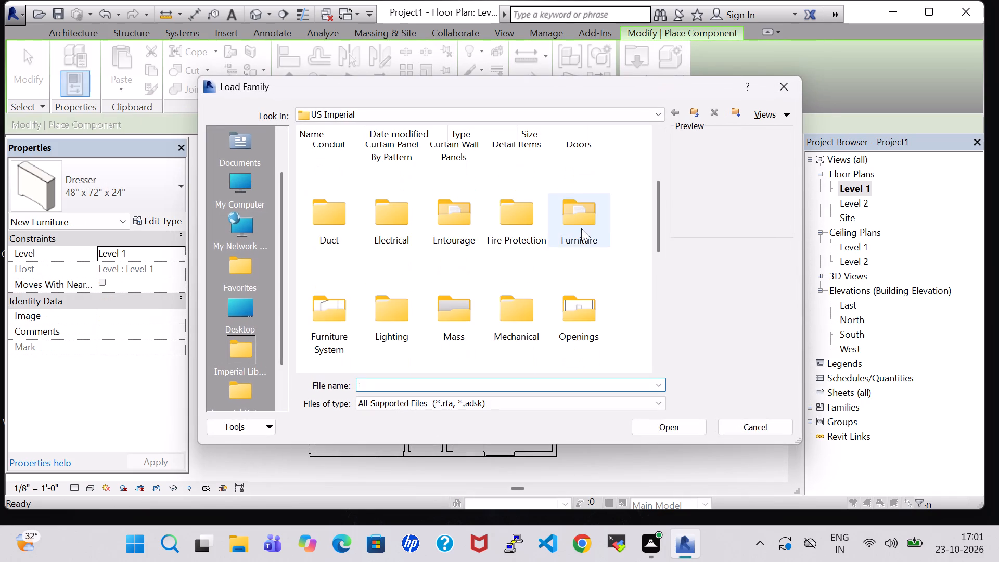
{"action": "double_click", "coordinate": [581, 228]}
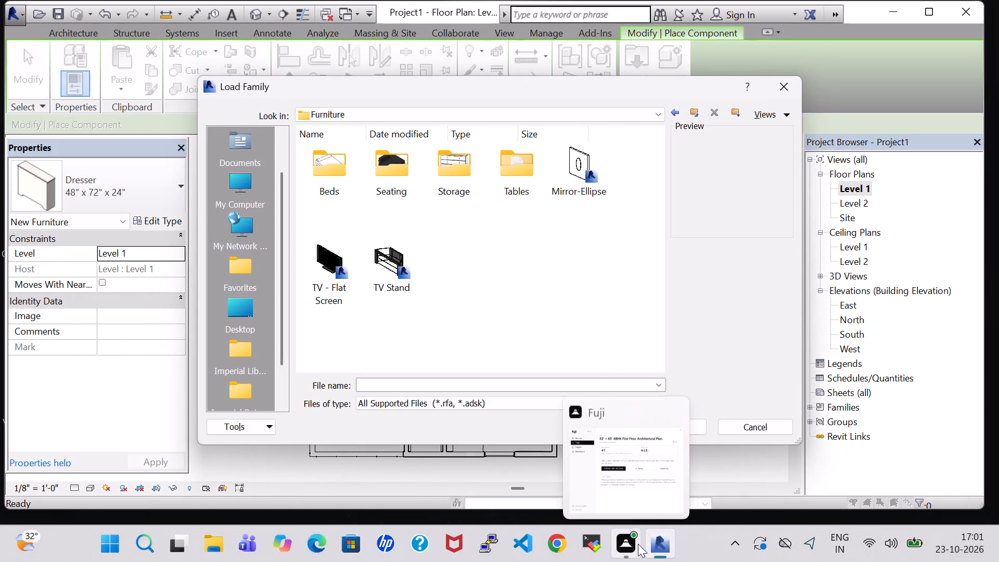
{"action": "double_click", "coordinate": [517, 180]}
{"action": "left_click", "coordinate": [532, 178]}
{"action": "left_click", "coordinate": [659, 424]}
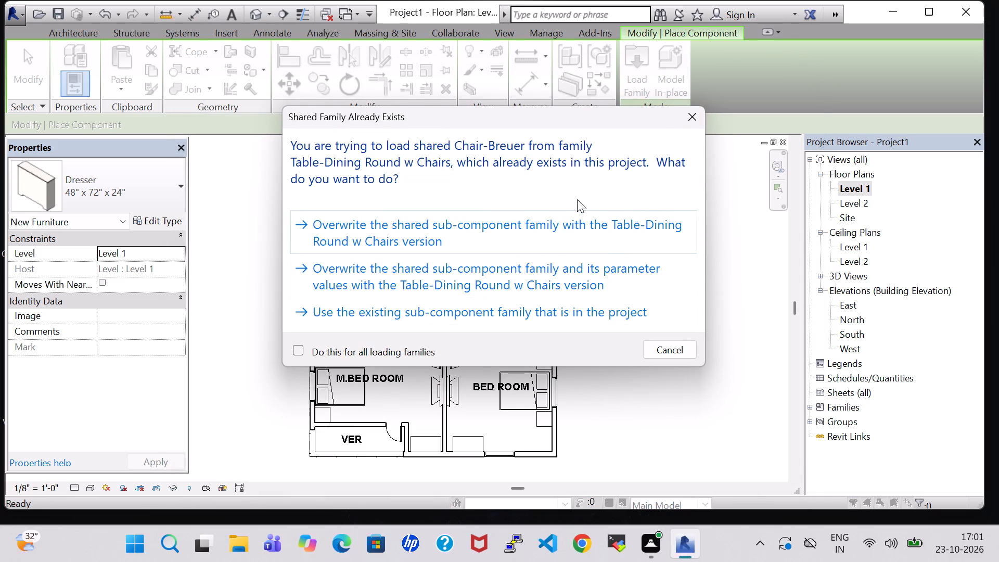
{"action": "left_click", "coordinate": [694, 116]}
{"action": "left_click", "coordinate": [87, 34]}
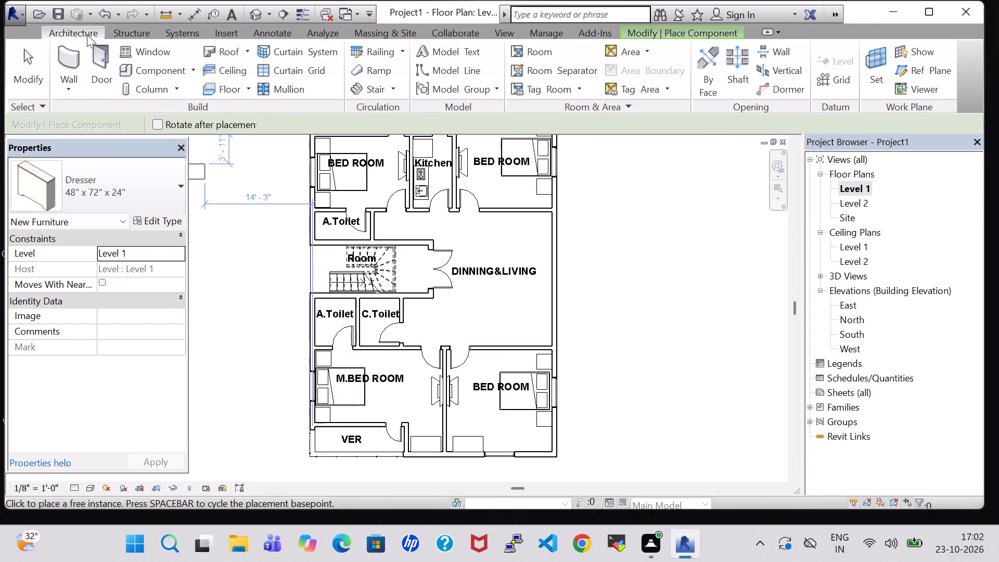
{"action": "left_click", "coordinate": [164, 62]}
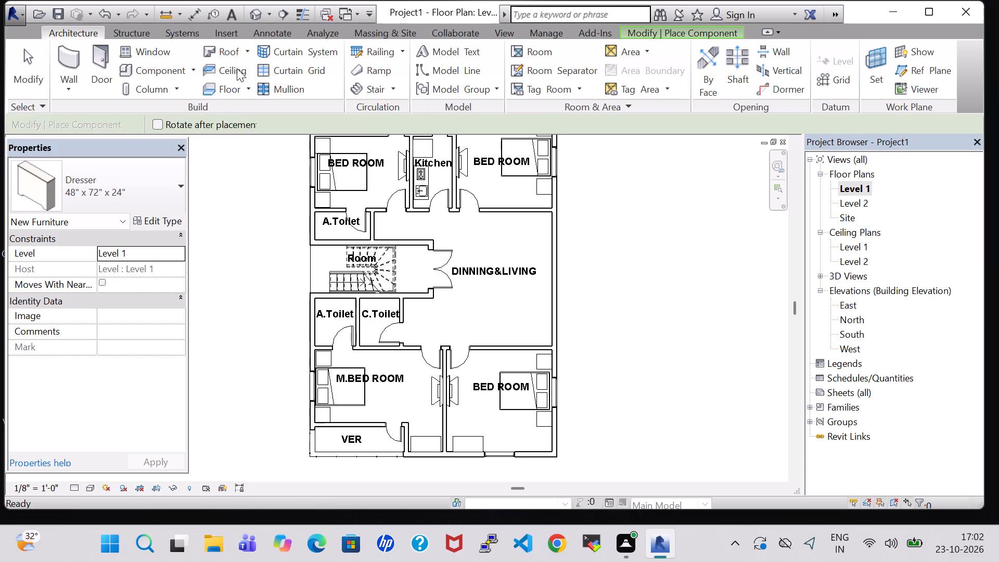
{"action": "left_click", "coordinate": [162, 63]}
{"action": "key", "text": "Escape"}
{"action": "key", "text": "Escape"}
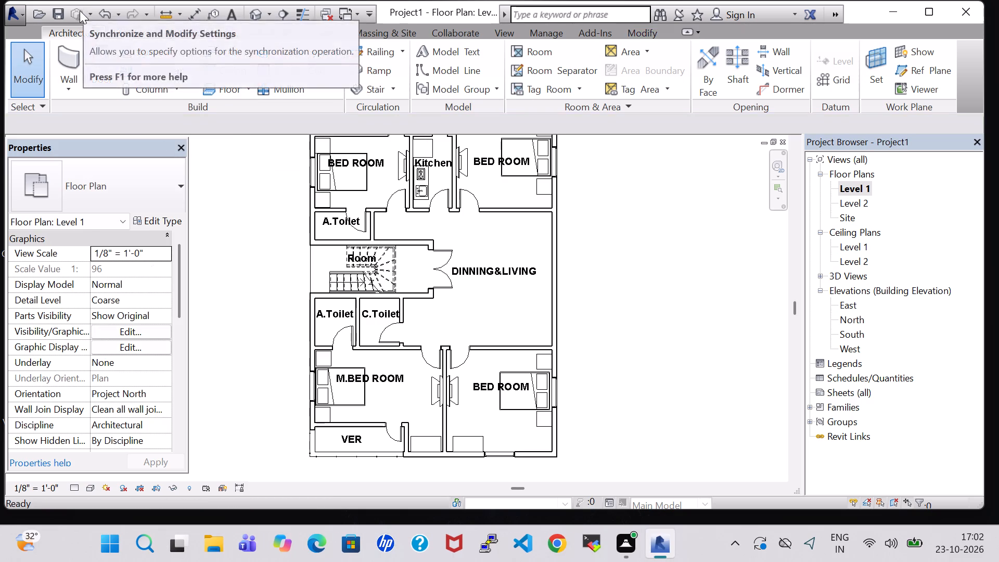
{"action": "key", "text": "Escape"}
Load the Table-Dining Round w Chairs family from the Furniture Tables library, using the existing chair sub-component family in the project.
{"action": "left_click", "coordinate": [165, 66]}
{"action": "left_click", "coordinate": [625, 84]}
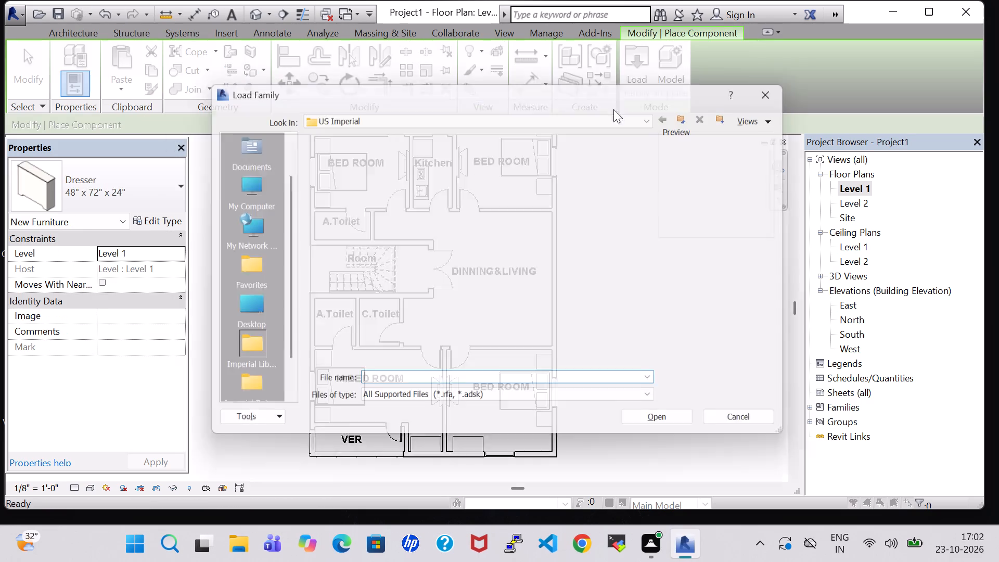
{"action": "scroll", "coordinate": [592, 238], "scroll_direction": "down", "scroll_amount": 1}
{"action": "double_click", "coordinate": [579, 222]}
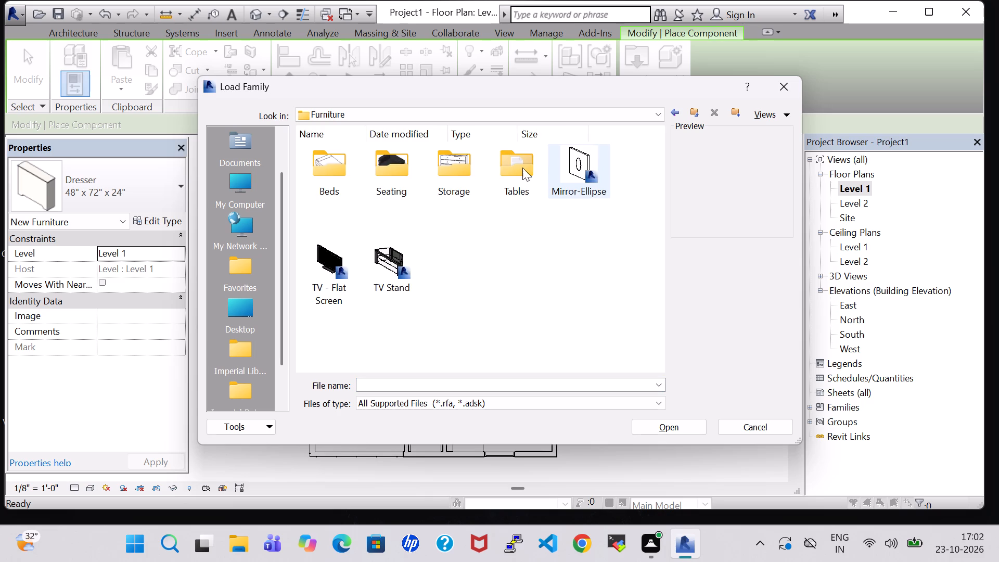
{"action": "double_click", "coordinate": [522, 168]}
{"action": "left_click", "coordinate": [548, 171]}
{"action": "left_click", "coordinate": [514, 174]}
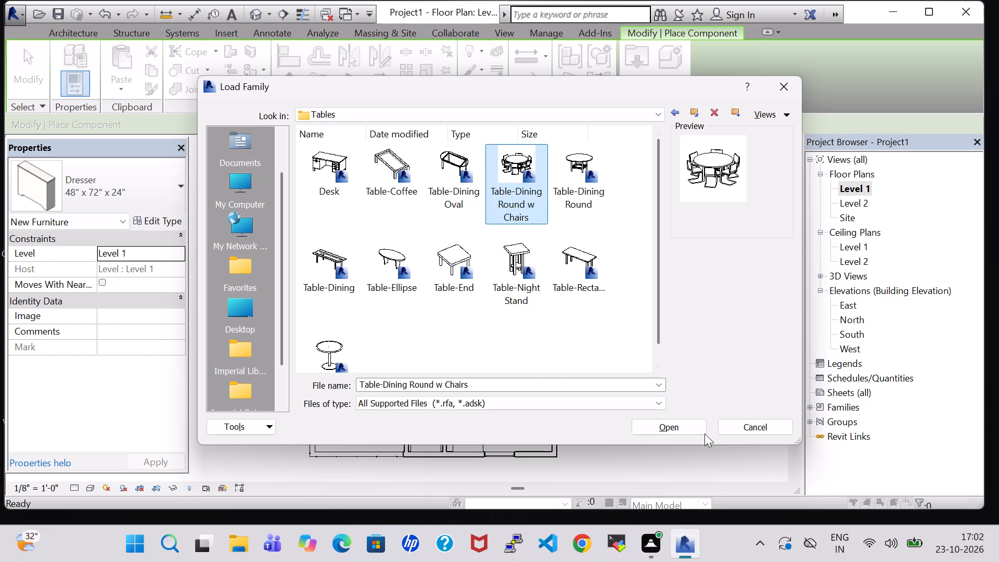
{"action": "left_click", "coordinate": [681, 428]}
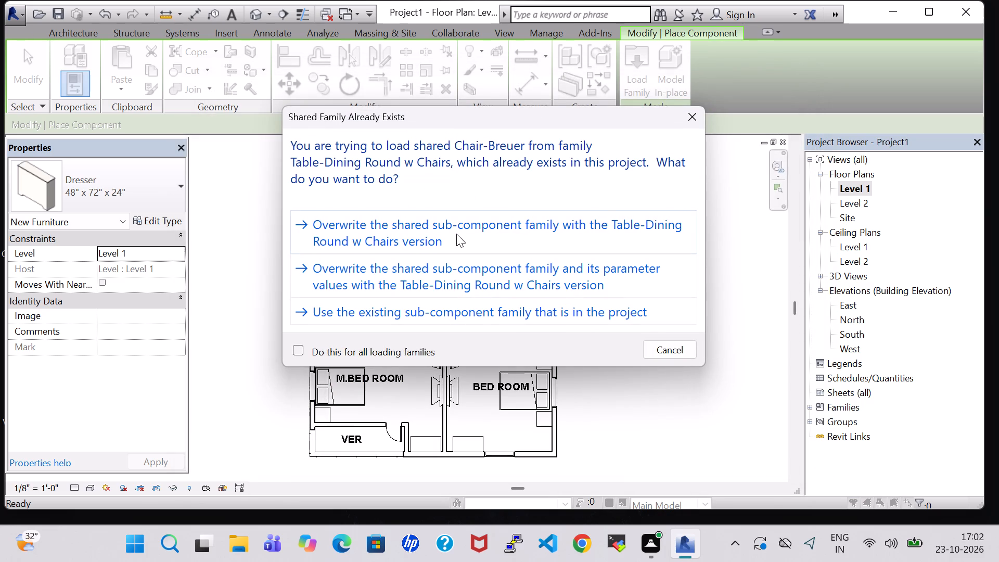
{"action": "left_click", "coordinate": [438, 315]}
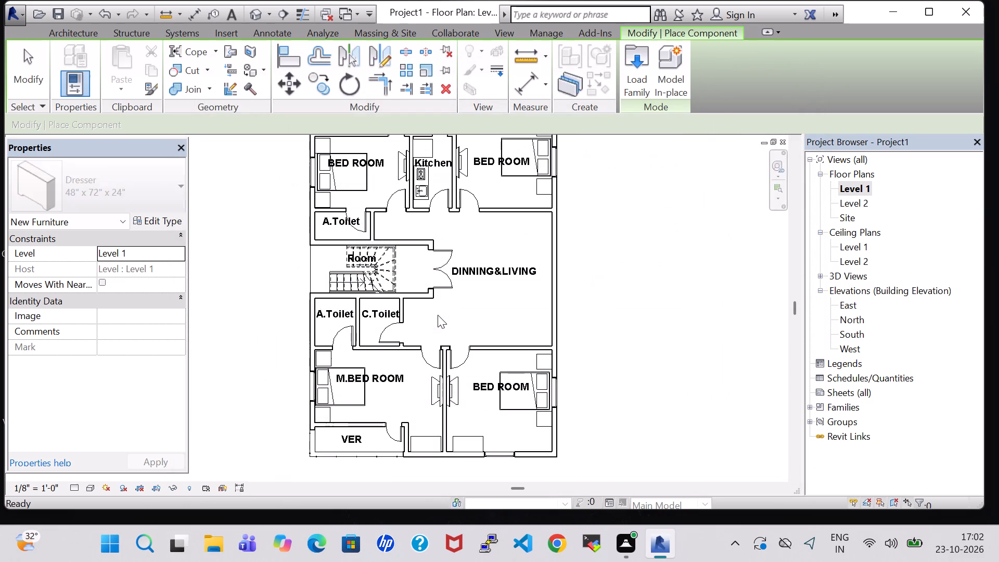
Place a 36" Diameter round dining table in upper DINNING&LIVING, about 5'-8" from the outer wall and 4'-0" from the upper wall.
{"action": "scroll", "coordinate": [507, 270], "scroll_direction": "up", "scroll_amount": 4}
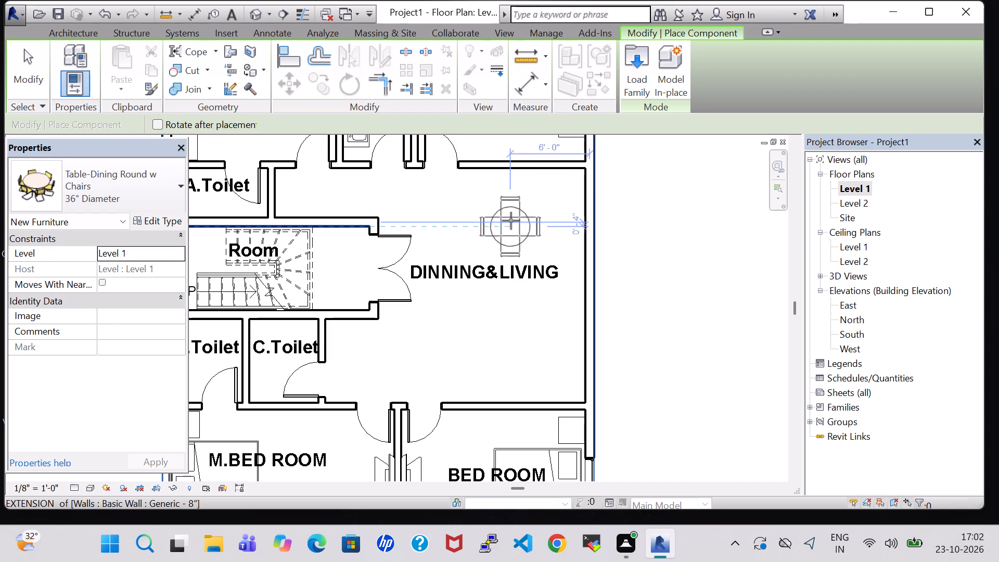
{"action": "left_click", "coordinate": [515, 213]}
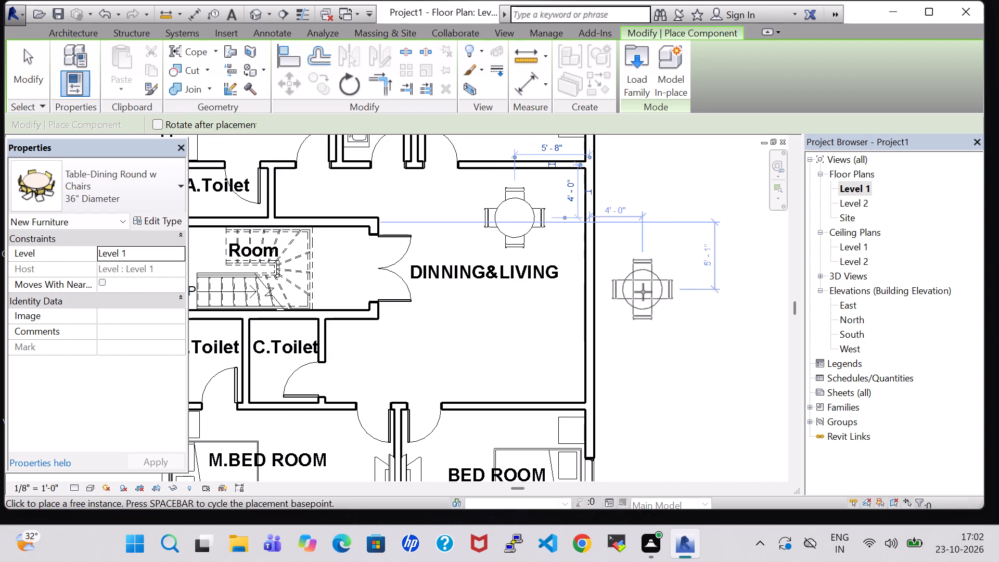
{"action": "scroll", "coordinate": [643, 292], "scroll_direction": "down", "scroll_amount": 1}
{"action": "key", "text": "Escape"}
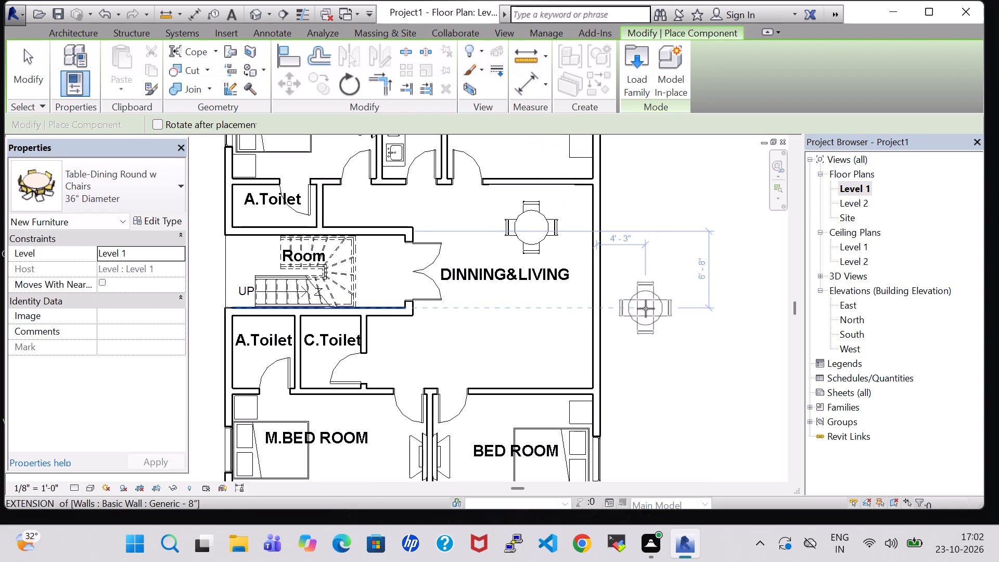
{"action": "key", "text": "Escape"}
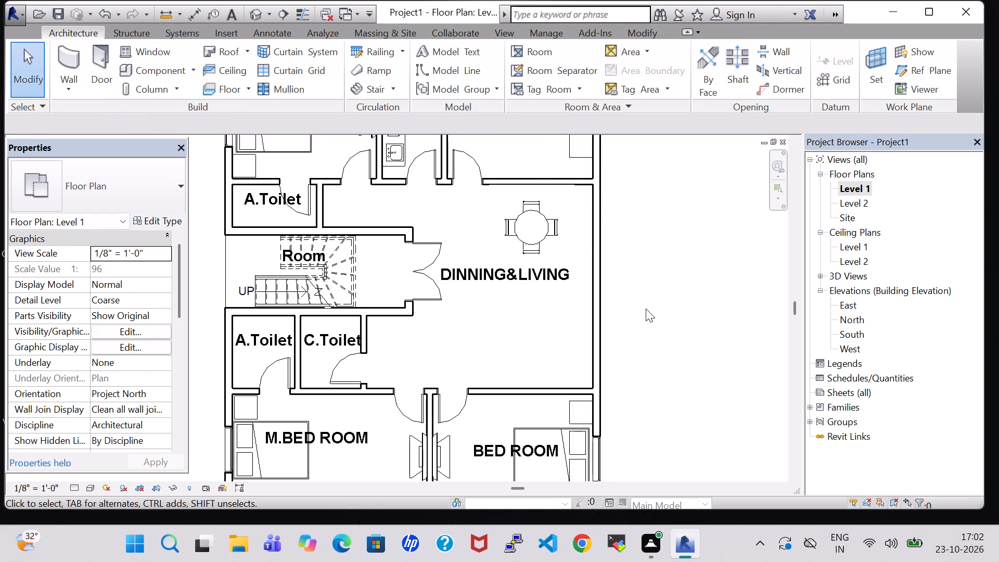
Load the Sofa-Corbu family from the Furniture Seating library as a component for placement.
{"action": "scroll", "coordinate": [646, 309], "scroll_direction": "down", "scroll_amount": 3}
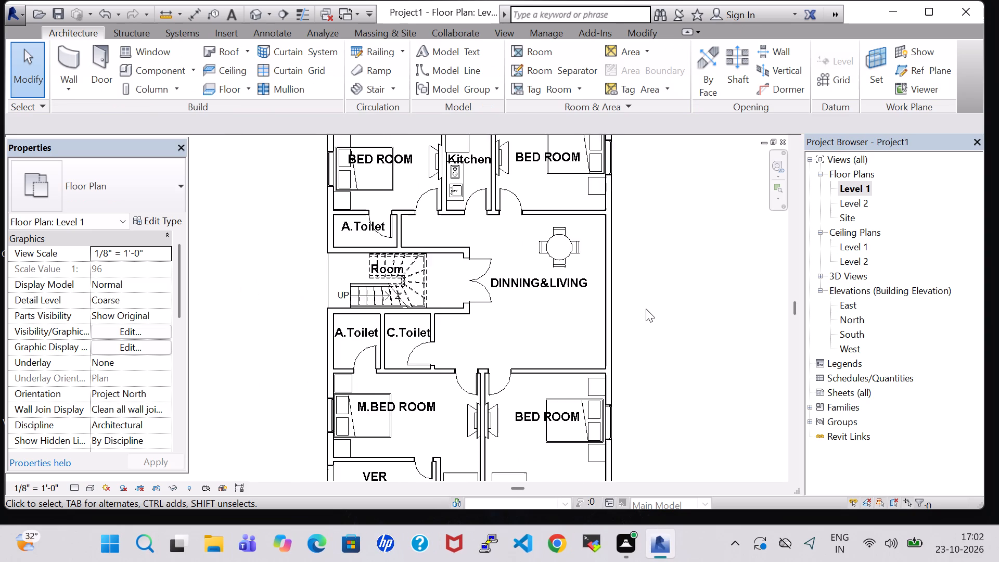
{"action": "middle_click_drag", "start_coordinate": [652, 308], "coordinate": [596, 312]}
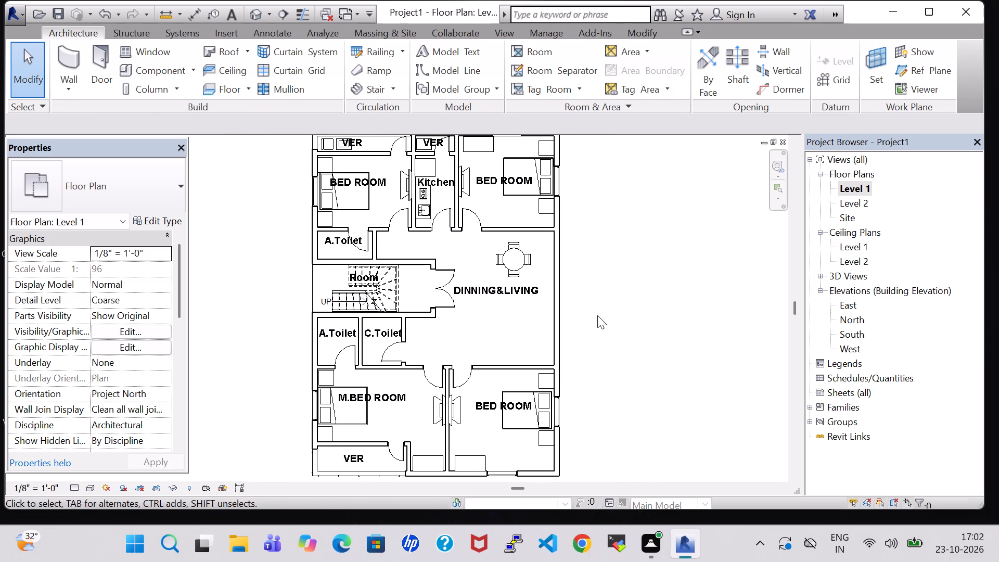
{"action": "left_click", "coordinate": [155, 62]}
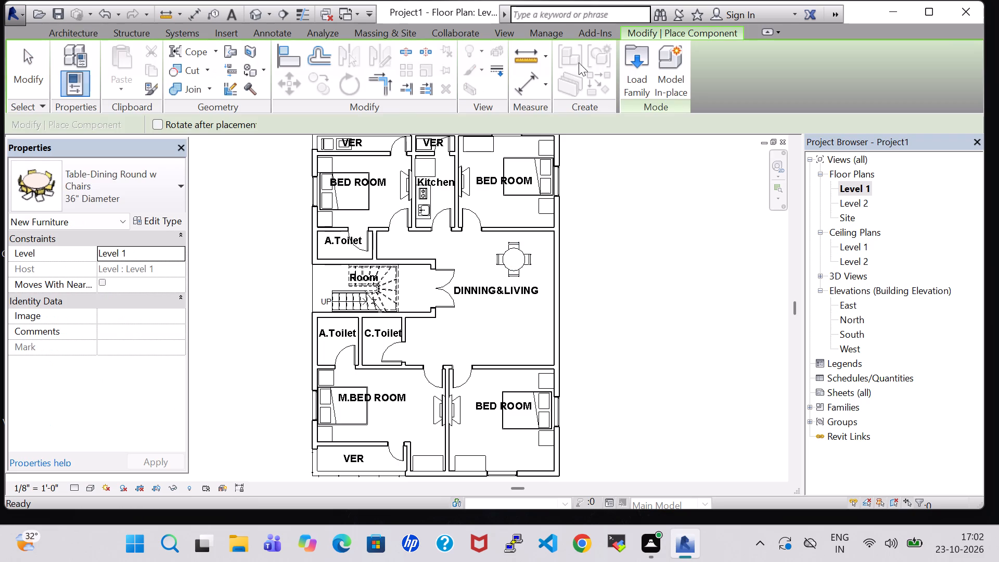
{"action": "left_click", "coordinate": [632, 83]}
{"action": "scroll", "coordinate": [544, 223], "scroll_direction": "down", "scroll_amount": 1}
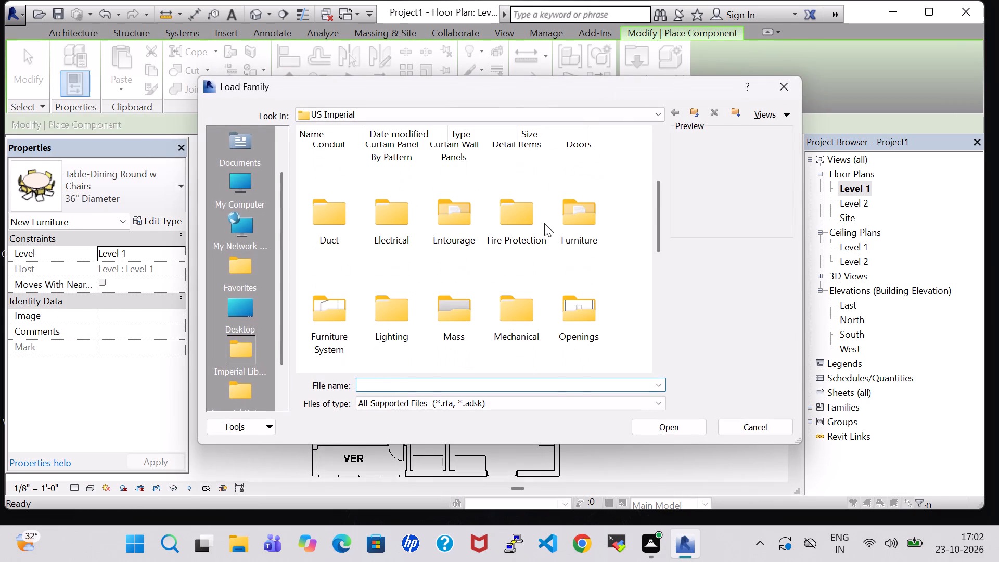
{"action": "double_click", "coordinate": [601, 219]}
{"action": "triple_click", "coordinate": [398, 165]}
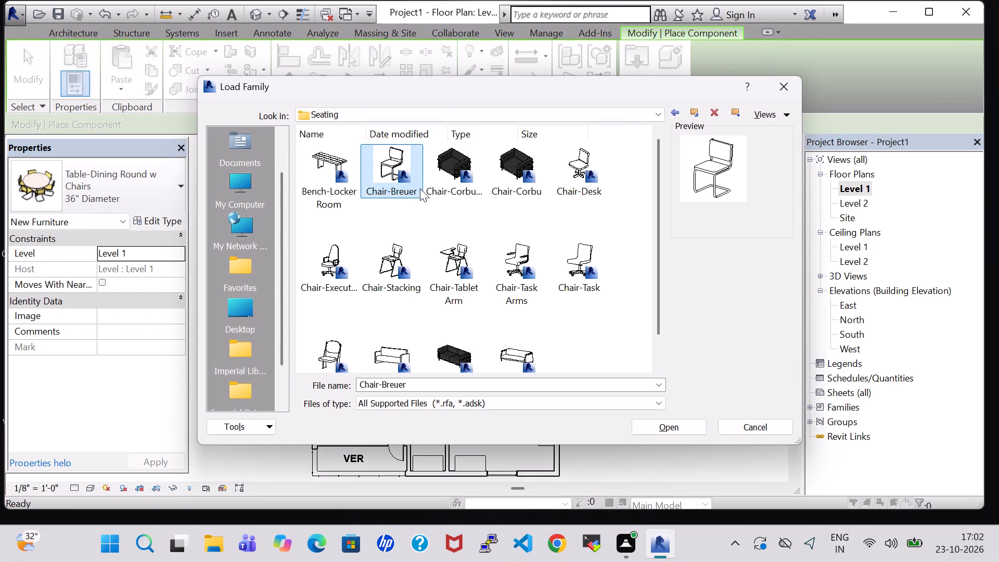
{"action": "scroll", "coordinate": [404, 277], "scroll_direction": "down", "scroll_amount": 2}
{"action": "left_click", "coordinate": [451, 325]}
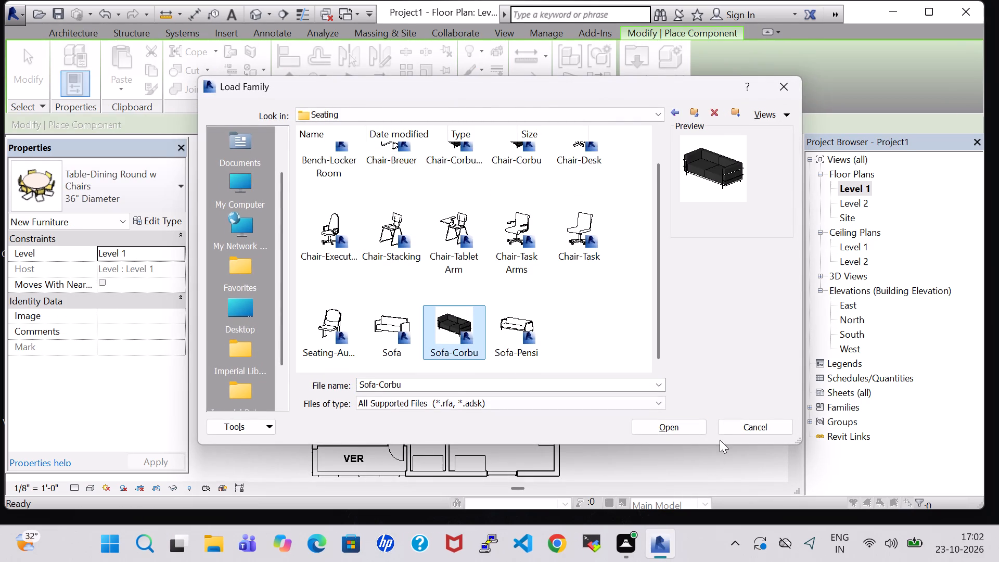
{"action": "left_click", "coordinate": [692, 430]}
Place three Sofa-Corbu sofas in a U-shape in DINNING&LIVING: against the lower wall, against the outer wall, and opposite it near the double door.
{"action": "scroll", "coordinate": [508, 339], "scroll_direction": "up", "scroll_amount": 4}
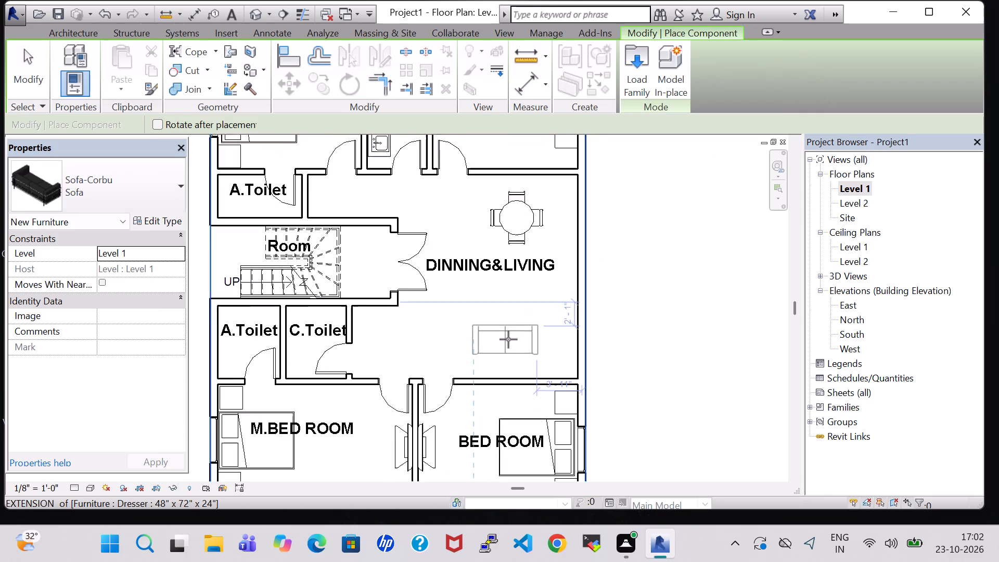
{"action": "key", "text": "space"}
{"action": "key", "text": "space"}
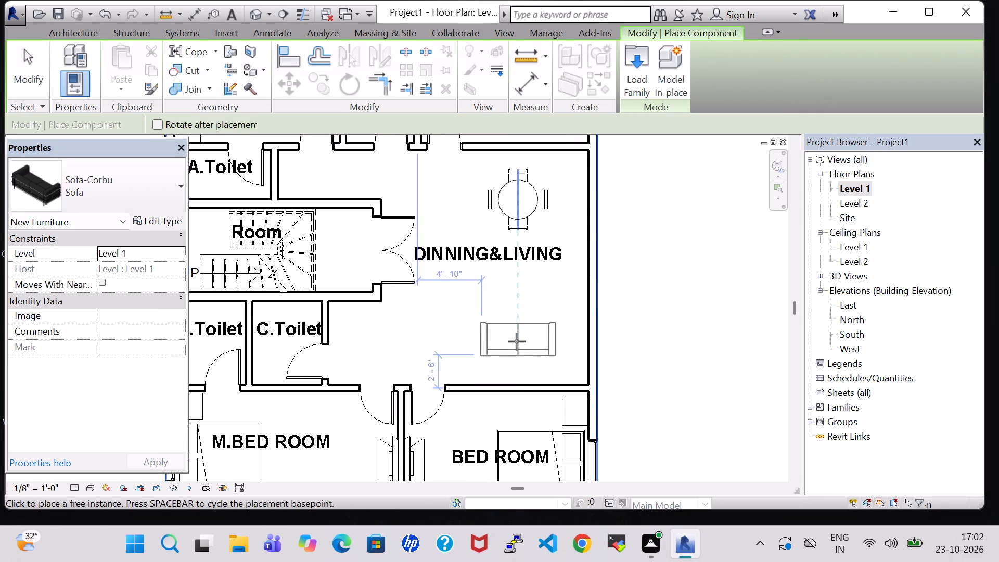
{"action": "left_click", "coordinate": [516, 365]}
{"action": "key", "text": "space"}
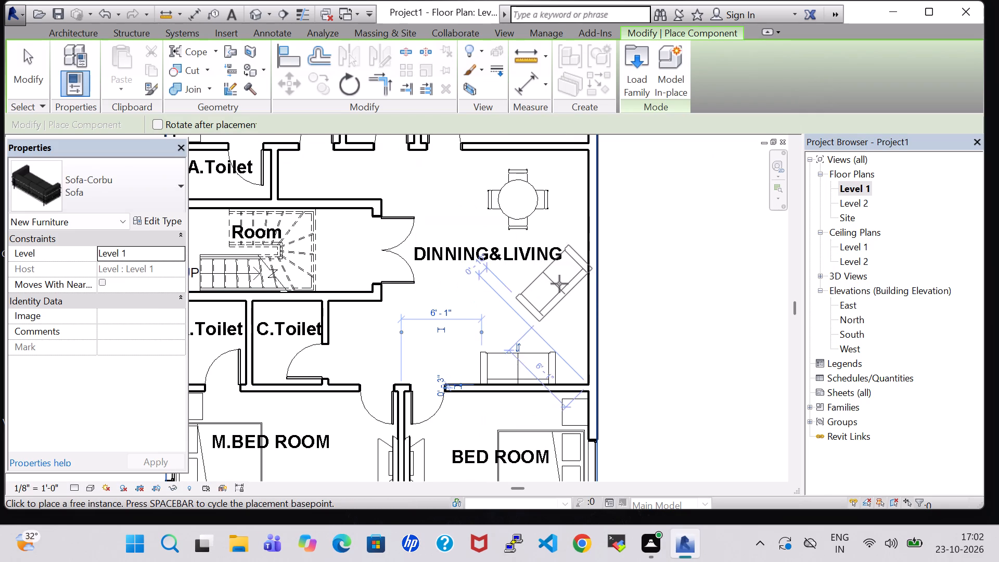
{"action": "key", "text": "space"}
{"action": "left_click", "coordinate": [569, 285]}
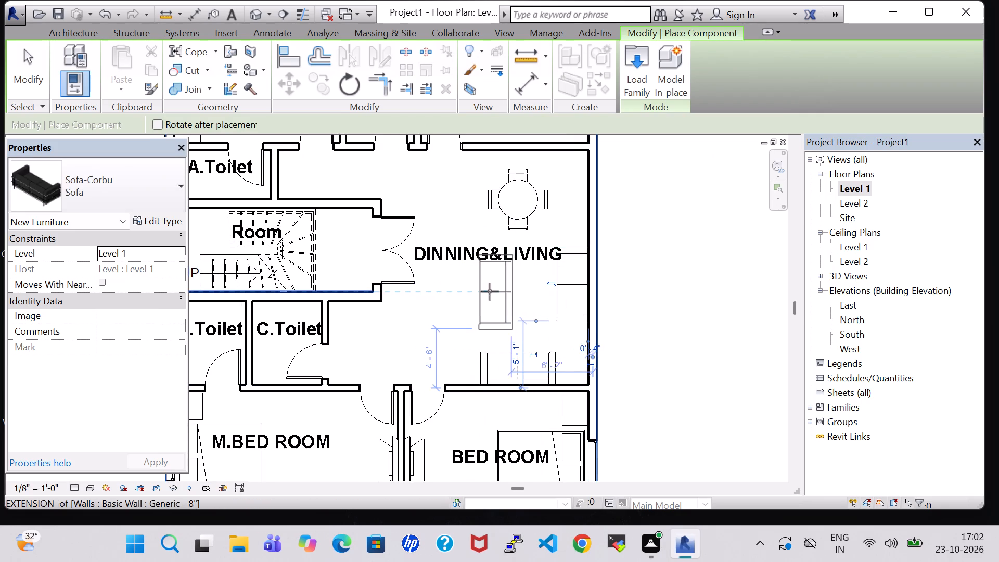
{"action": "key", "text": "space"}
{"action": "key", "text": "space"}
{"action": "key", "text": "space"}
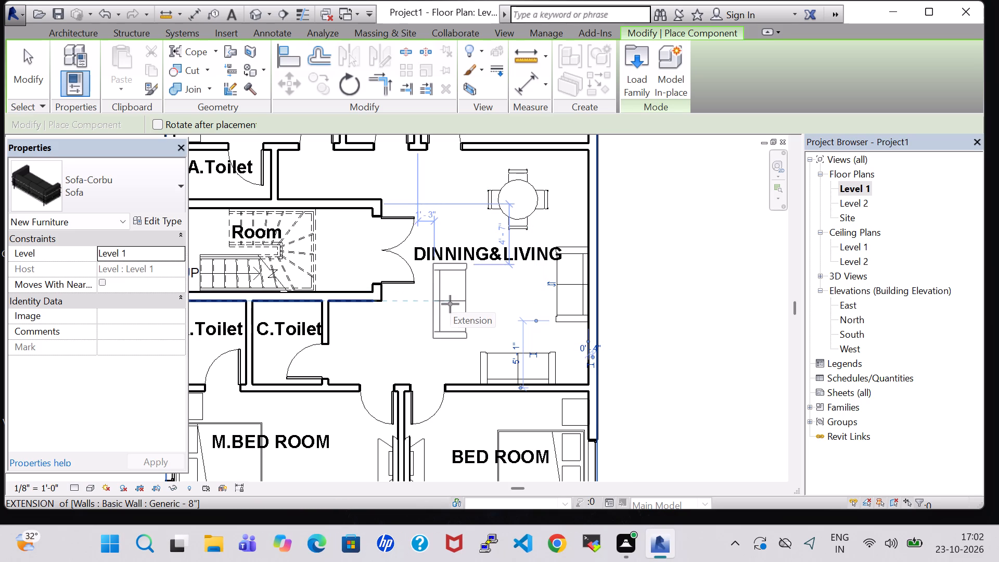
{"action": "left_click", "coordinate": [450, 304]}
{"action": "key", "text": "Escape"}
{"action": "key", "text": "Escape"}
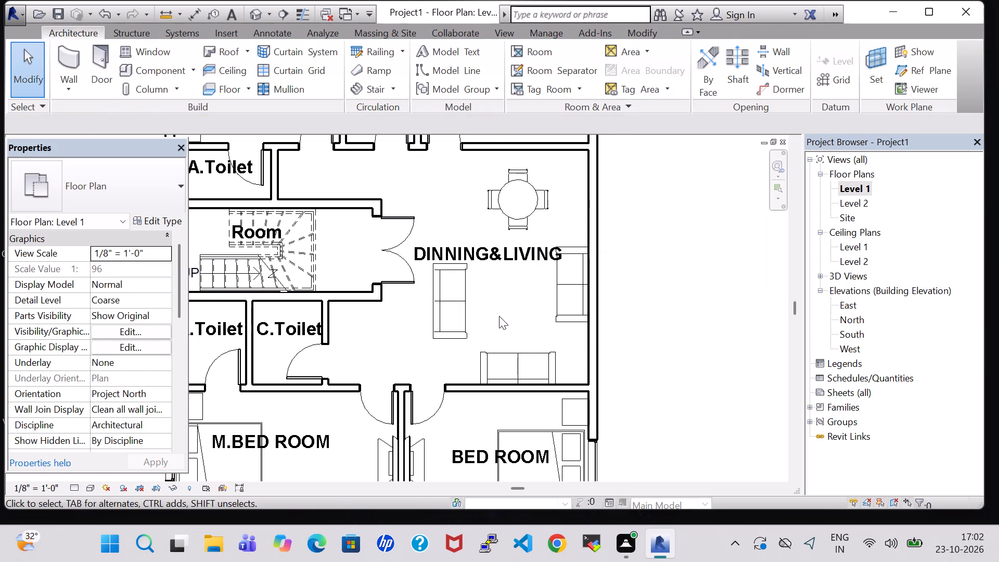
Nudge the sofa near the double door slightly upward and move the DINNING&LIVING room tag up, clear of the sofas.
{"action": "left_click", "coordinate": [446, 310]}
{"action": "key", "text": "Up"}
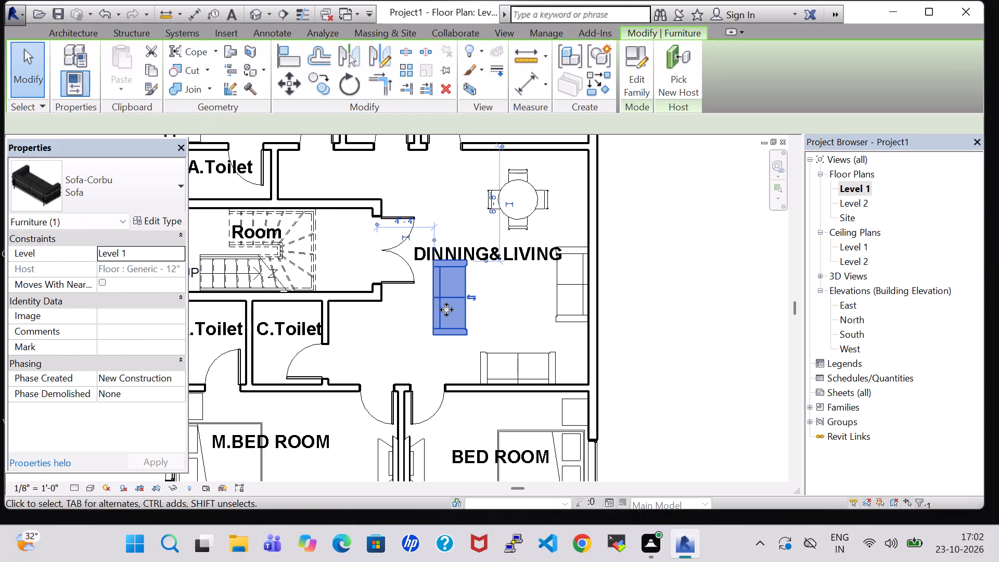
{"action": "left_click", "coordinate": [541, 261]}
{"action": "key", "text": "Up"}
{"action": "key", "text": "Up"}
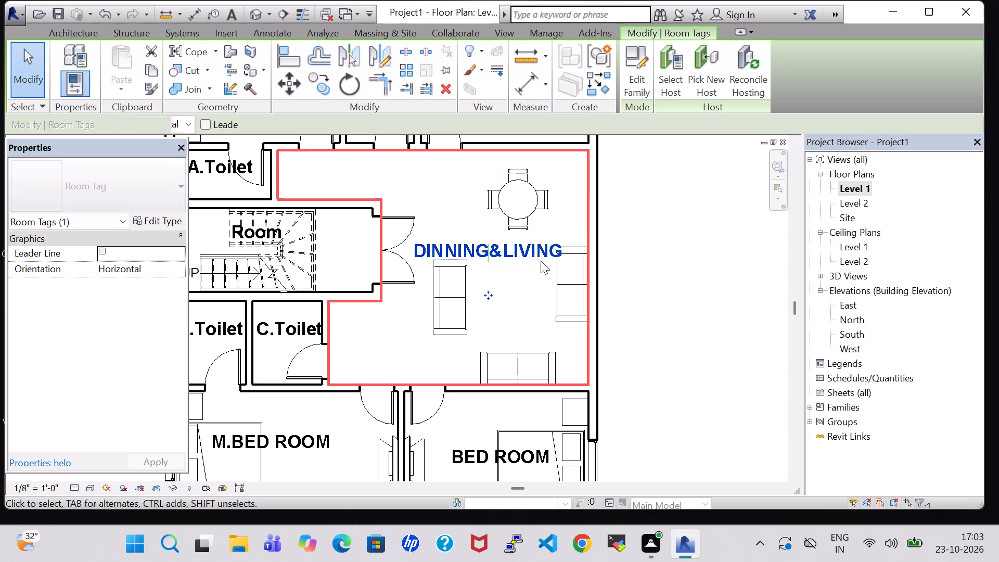
{"action": "key", "text": "Up"}
{"action": "key", "text": "Up"}
{"action": "key", "text": "Up"}
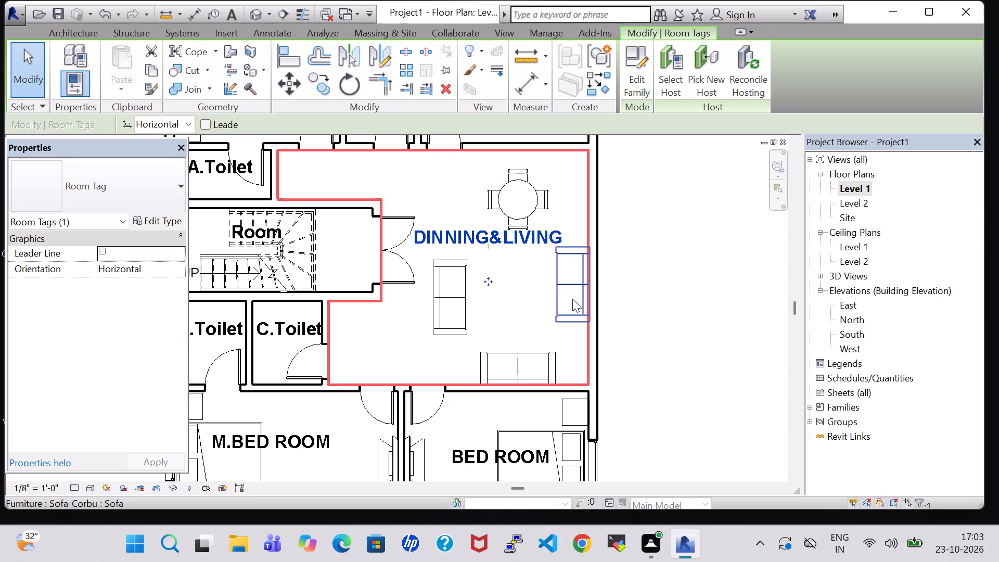
Nudge the outer-wall sofa inward and down to about 7" off the wall, and shift the opposite sofa up level with it.
{"action": "left_click", "coordinate": [572, 299]}
{"action": "key", "text": "Left"}
{"action": "key", "text": "Down"}
{"action": "key", "text": "Down"}
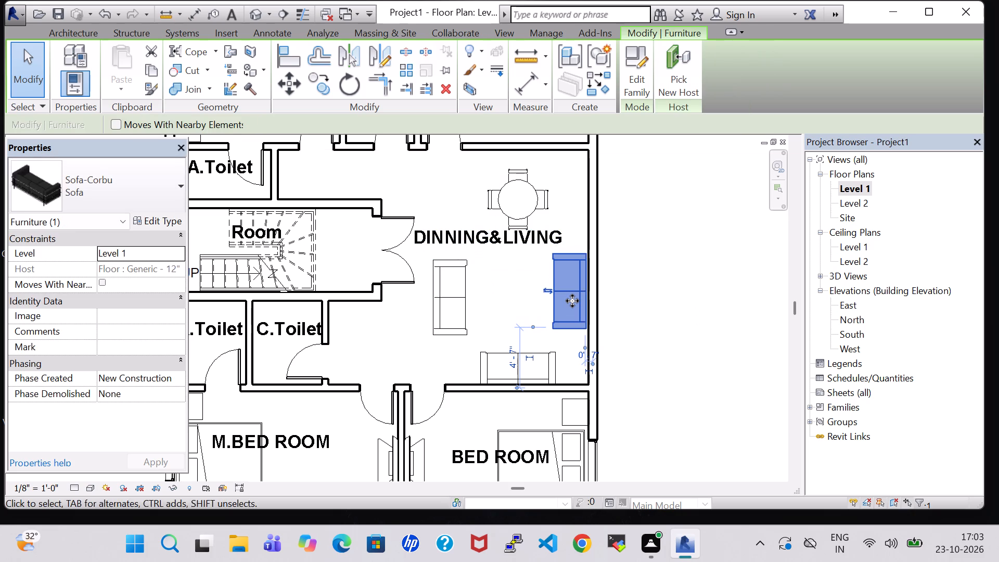
{"action": "left_click", "coordinate": [454, 312]}
{"action": "key", "text": "Up"}
{"action": "key", "text": "Up"}
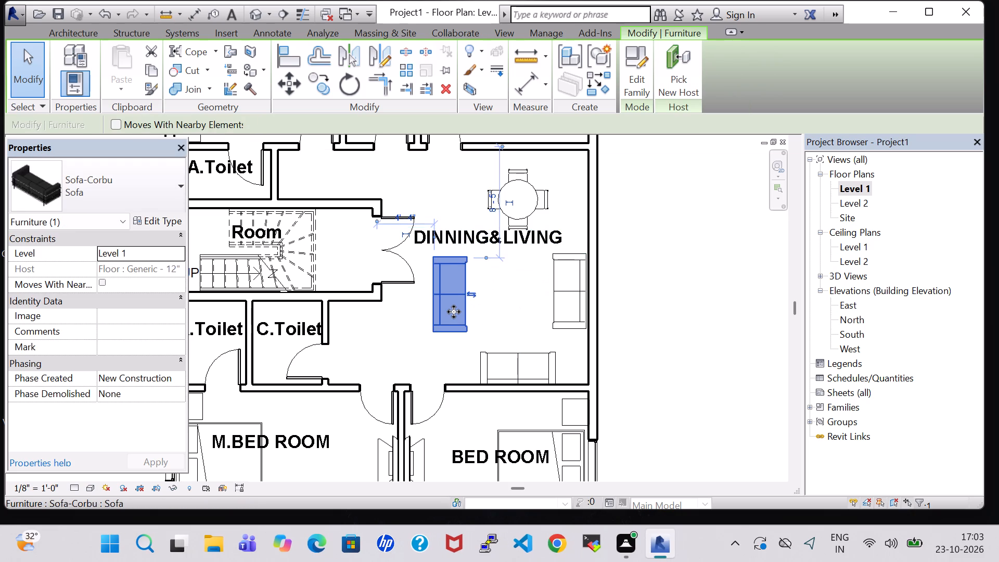
Nudge the lower sofa off the lower wall by about 9" and toward the bedroom doors, about 5'-7" from the partition between them.
{"action": "left_click", "coordinate": [504, 355]}
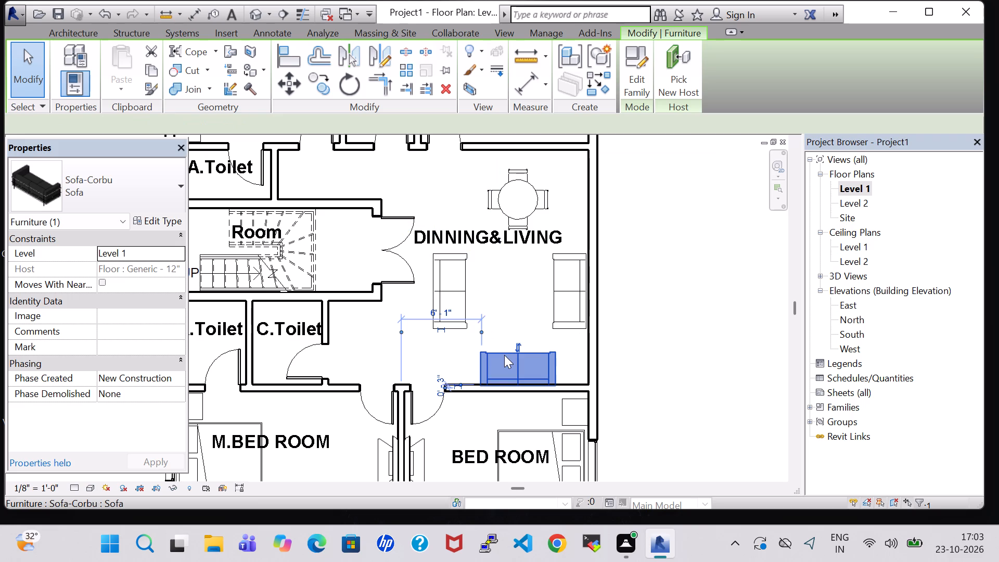
{"action": "key", "text": "Up"}
{"action": "key", "text": "Up"}
{"action": "key", "text": "Left"}
{"action": "key", "text": "Left"}
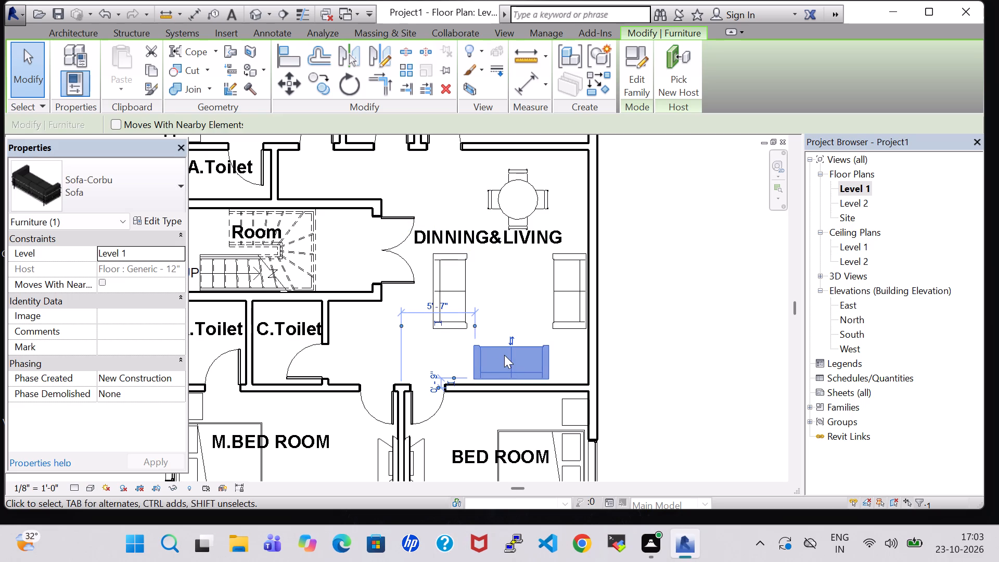
{"action": "left_click", "coordinate": [623, 320]}
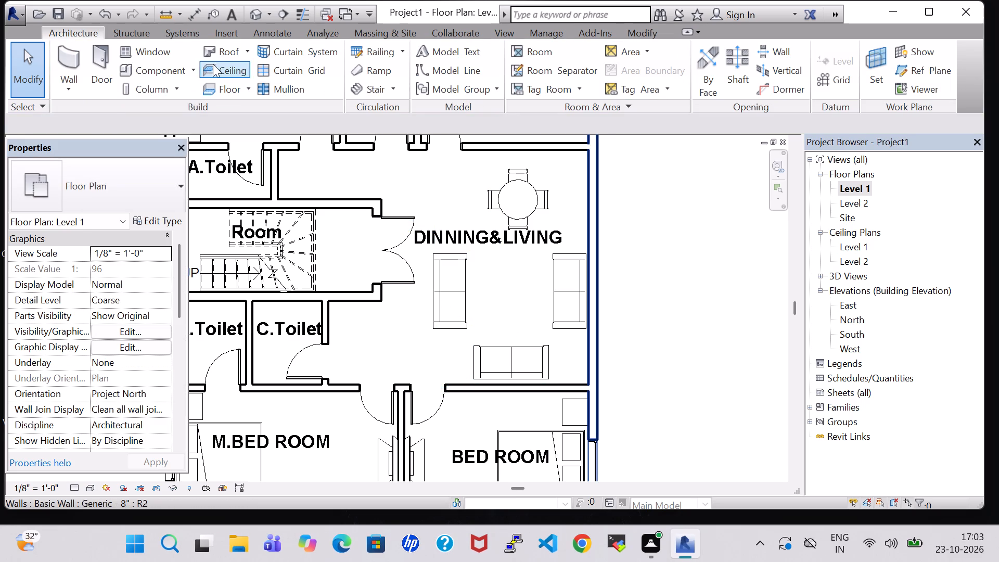
Load the Table-Round family from the Furniture Tables library as a component for placement.
{"action": "left_click", "coordinate": [171, 69]}
{"action": "left_click", "coordinate": [634, 90]}
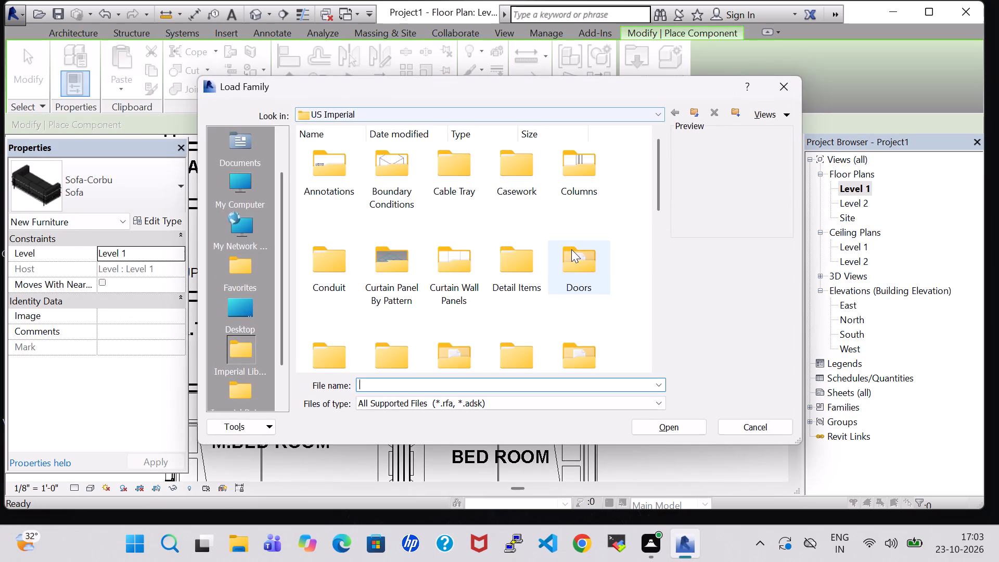
{"action": "scroll", "coordinate": [571, 252], "scroll_direction": "down", "scroll_amount": 1}
{"action": "double_click", "coordinate": [590, 218]}
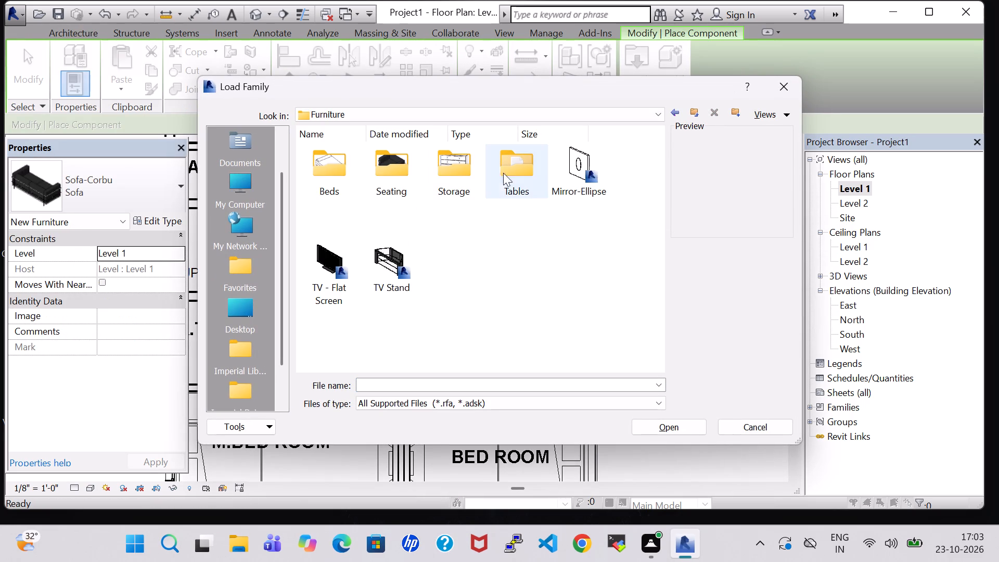
{"action": "double_click", "coordinate": [511, 174]}
{"action": "scroll", "coordinate": [365, 317], "scroll_direction": "down", "scroll_amount": 2}
{"action": "left_click", "coordinate": [327, 328]}
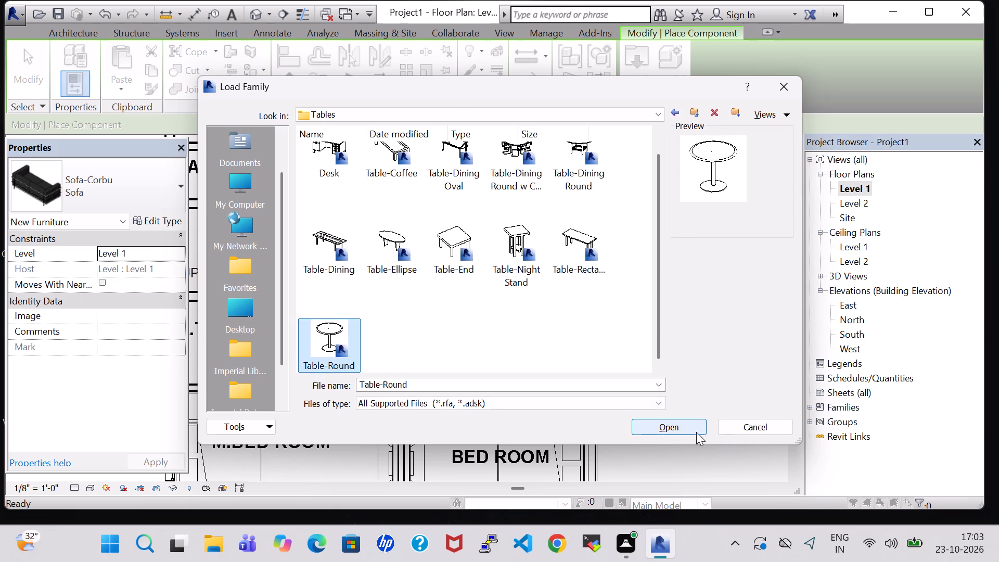
{"action": "left_click", "coordinate": [696, 432]}
Place a 36" Diameter round table in the lower outer corner of DINNING&LIVING beside the lower sofa, about 1'-10" from the outer wall.
{"action": "scroll", "coordinate": [569, 359], "scroll_direction": "up", "scroll_amount": 4}
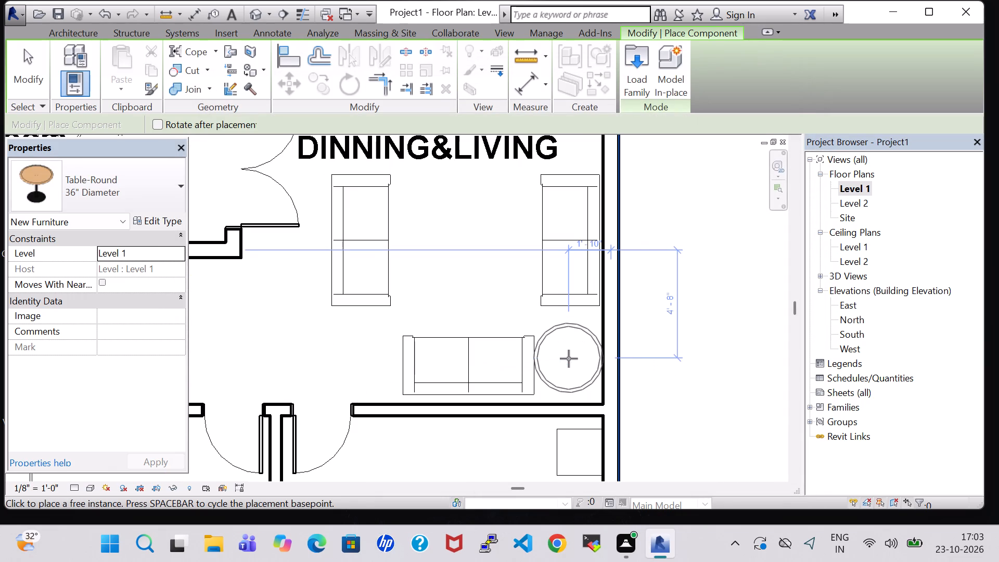
{"action": "left_click", "coordinate": [569, 359]}
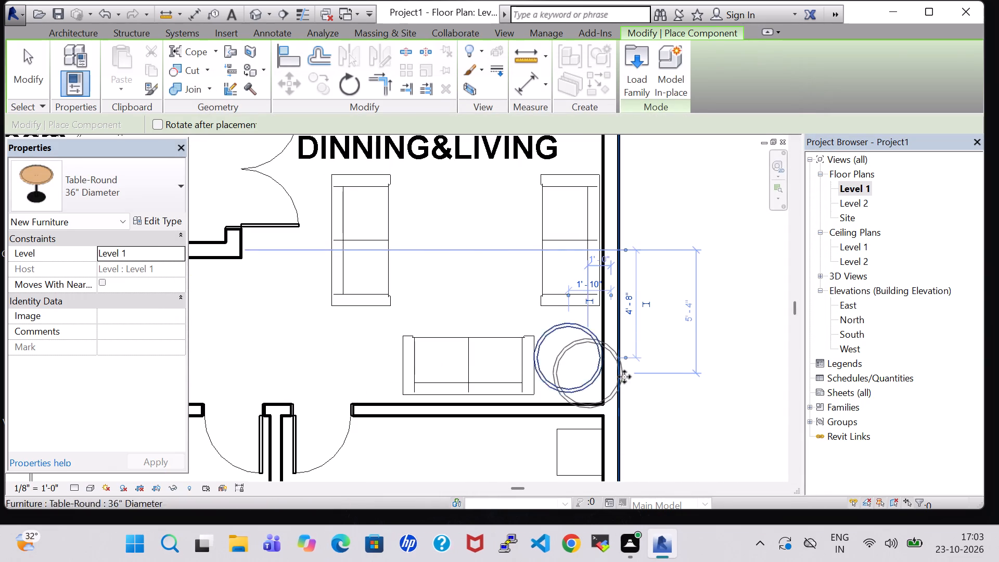
{"action": "key", "text": "Escape"}
{"action": "key", "text": "Escape"}
Nudge the lower sofa to about 5'-3" from the bedroom partition, and shift the round corner table slightly away from the outer wall.
{"action": "left_click", "coordinate": [472, 346]}
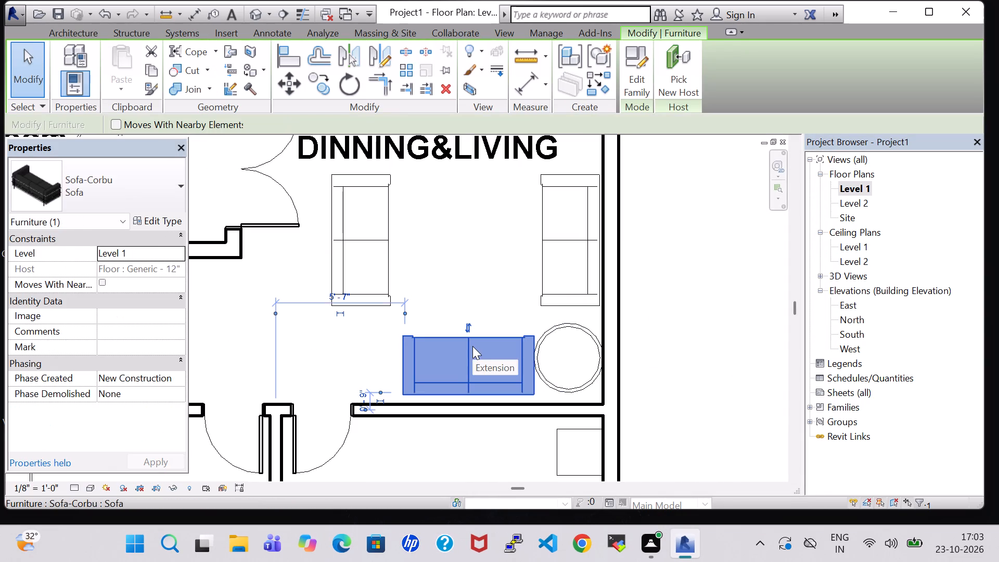
{"action": "key", "text": "Left"}
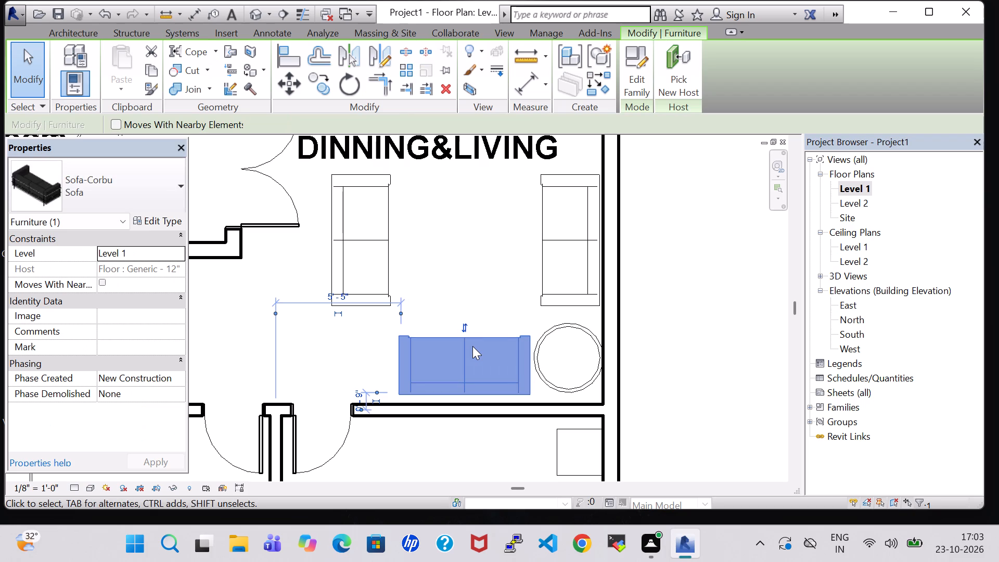
{"action": "key", "text": "Left"}
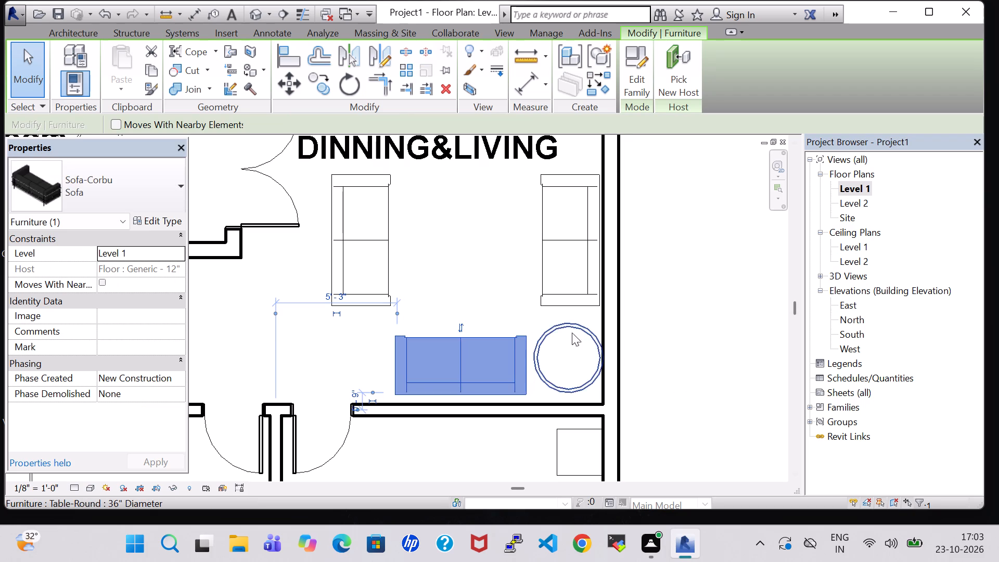
{"action": "left_click", "coordinate": [572, 333]}
{"action": "key", "text": "Left"}
{"action": "left_click", "coordinate": [668, 327]}
{"action": "scroll", "coordinate": [668, 327], "scroll_direction": "up", "scroll_amount": 1}
{"action": "scroll", "coordinate": [668, 327], "scroll_direction": "down", "scroll_amount": 2}
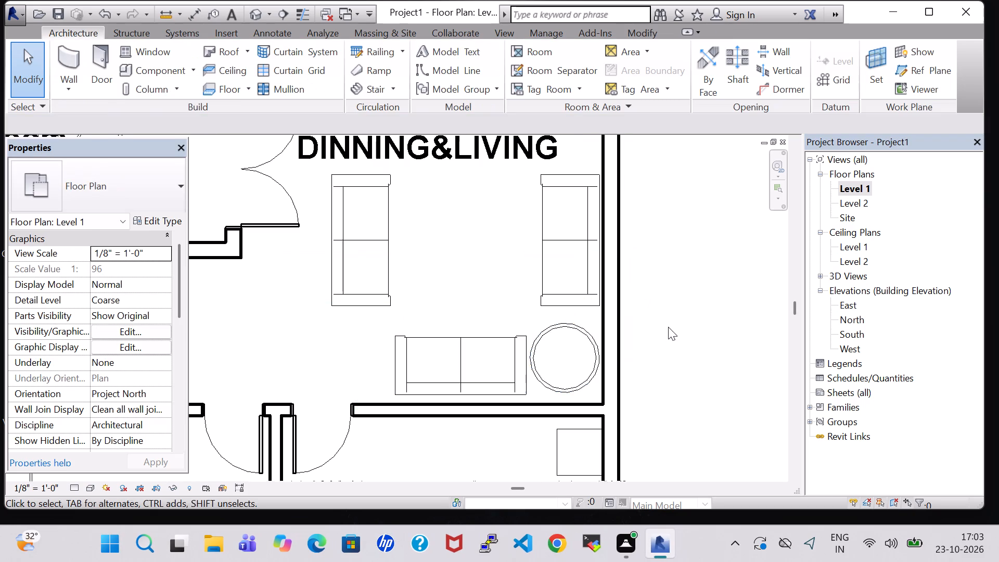
Load the Table-Dining Oval family from the Furniture Tables library as a component for placement.
{"action": "left_click", "coordinate": [141, 73]}
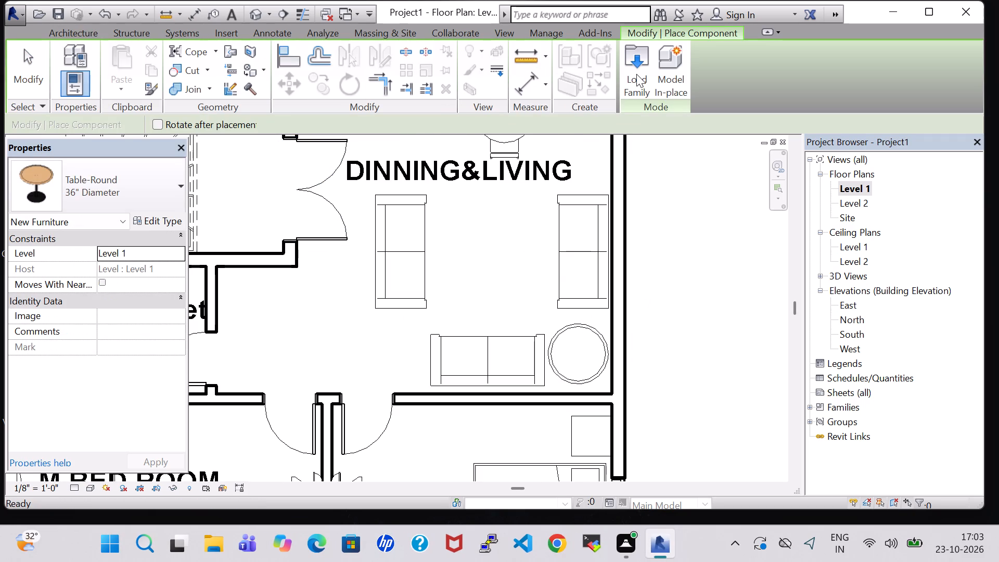
{"action": "left_click", "coordinate": [636, 74]}
{"action": "scroll", "coordinate": [532, 239], "scroll_direction": "down", "scroll_amount": 1}
{"action": "double_click", "coordinate": [577, 226]}
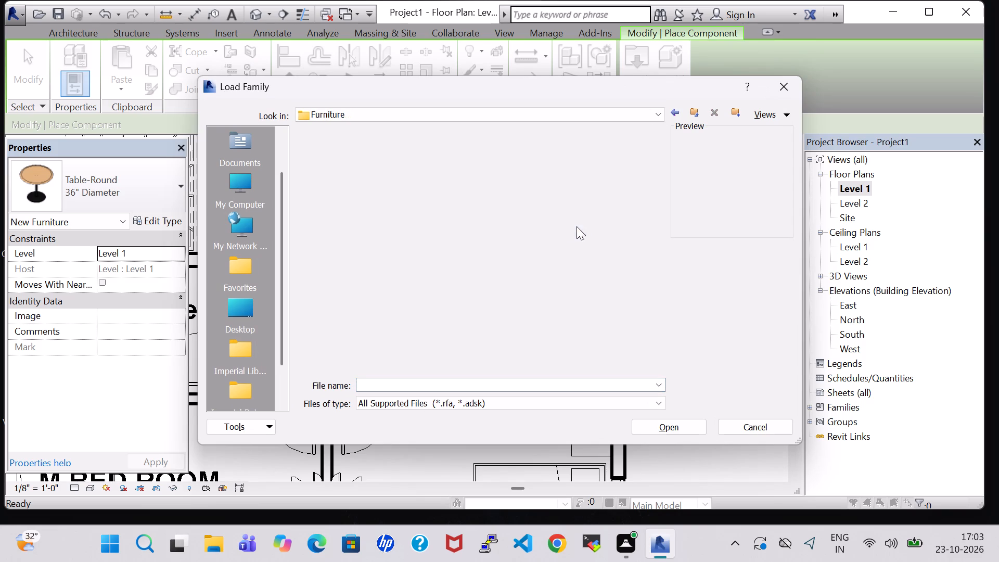
{"action": "double_click", "coordinate": [500, 176]}
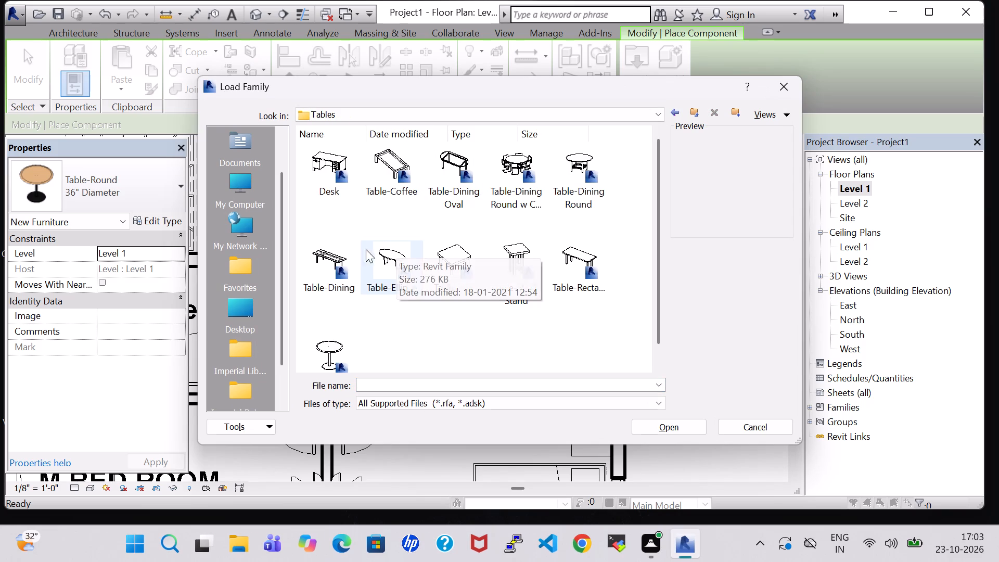
{"action": "left_click", "coordinate": [434, 174]}
{"action": "left_click", "coordinate": [684, 439]}
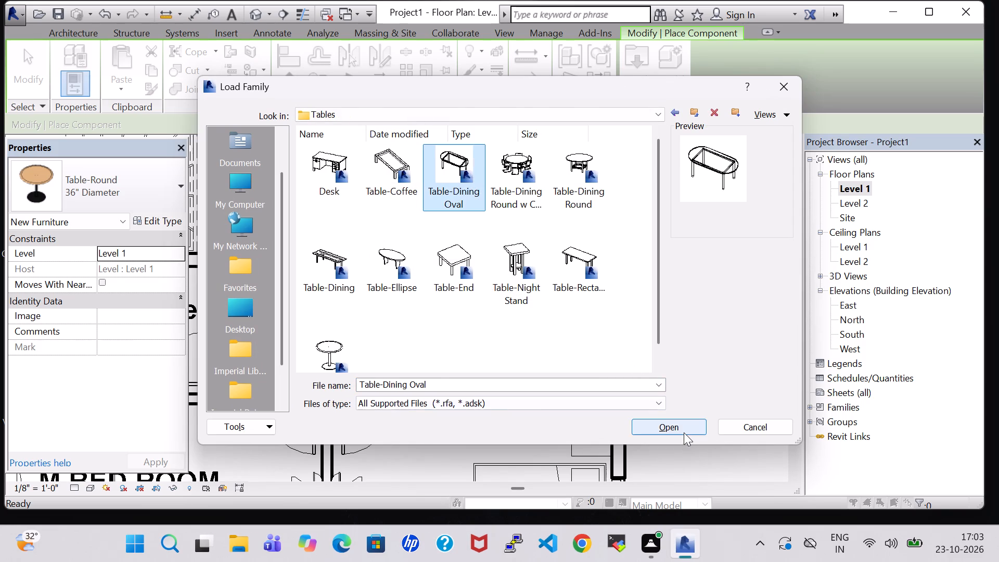
{"action": "left_click", "coordinate": [683, 431]}
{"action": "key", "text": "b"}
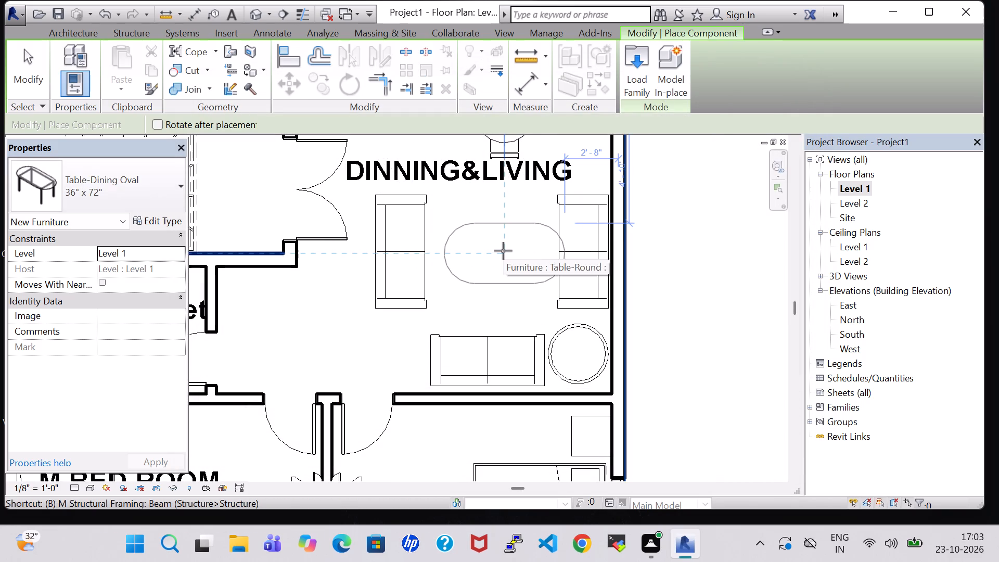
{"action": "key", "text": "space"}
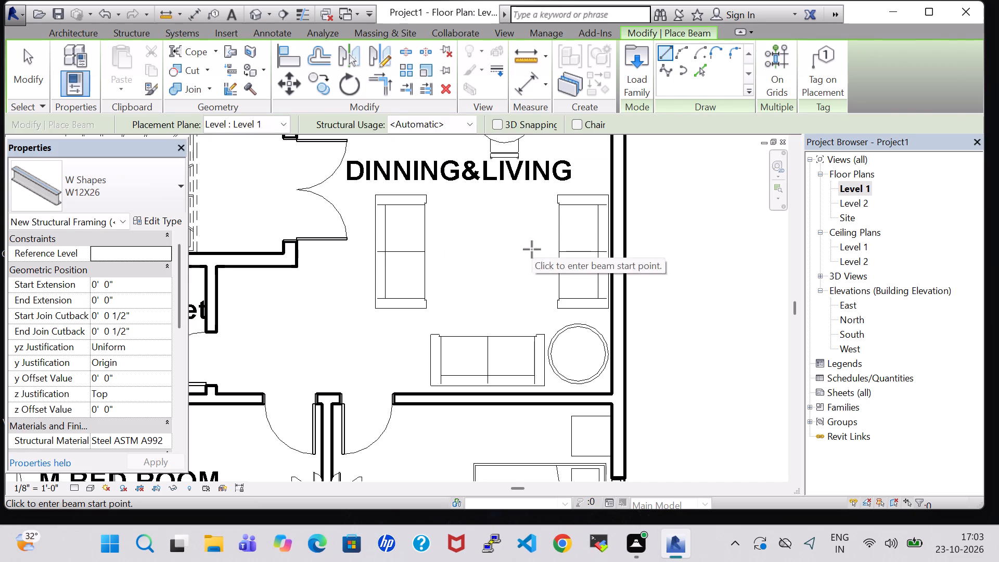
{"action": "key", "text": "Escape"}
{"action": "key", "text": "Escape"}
Place a 36" x 72" Table-Dining Oval midway between the two facing sofas, rotated so its length runs parallel to them.
{"action": "left_click", "coordinate": [173, 74]}
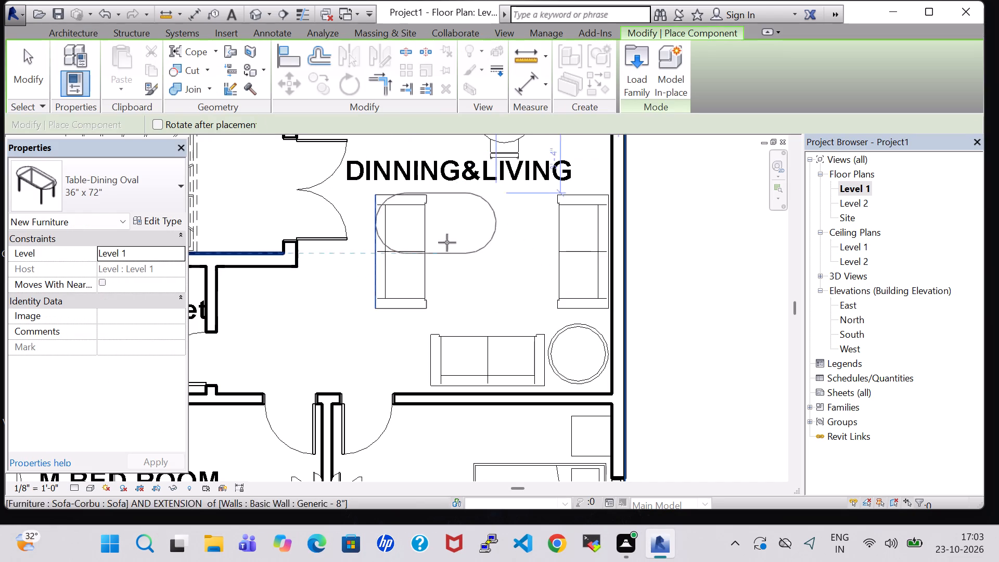
{"action": "key", "text": "space"}
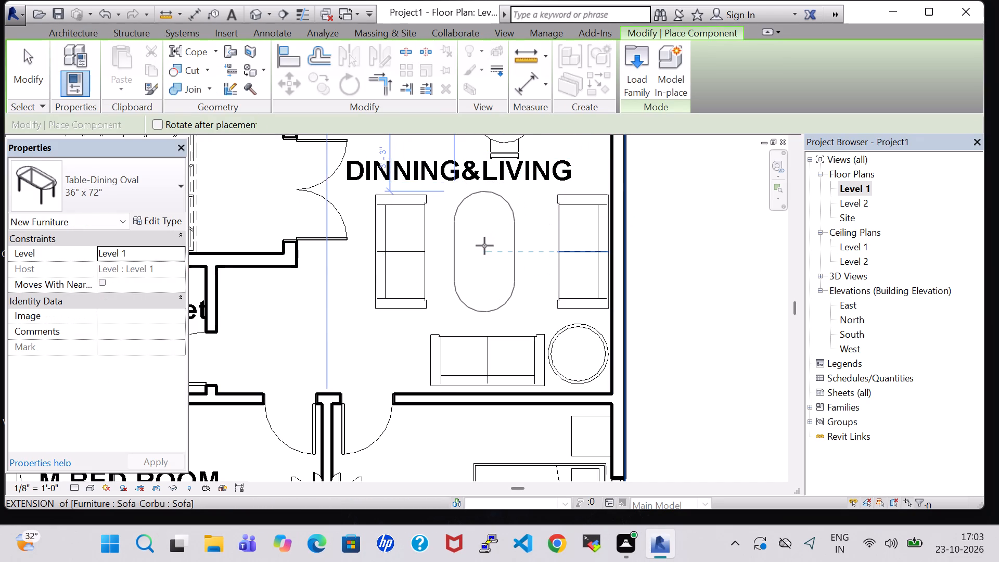
{"action": "left_click", "coordinate": [485, 246]}
{"action": "key", "text": "Escape"}
{"action": "key", "text": "Escape"}
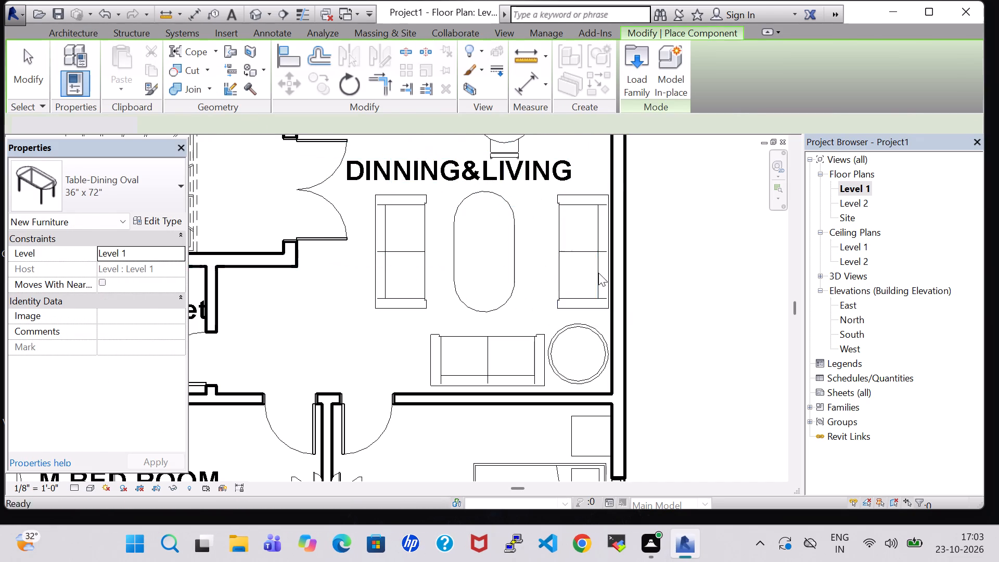
Examine the furnished rooms and the new living-room seating from above in the 3D view.
{"action": "scroll", "coordinate": [671, 277], "scroll_direction": "down", "scroll_amount": 5}
{"action": "middle_click_drag", "start_coordinate": [674, 266], "coordinate": [678, 277]}
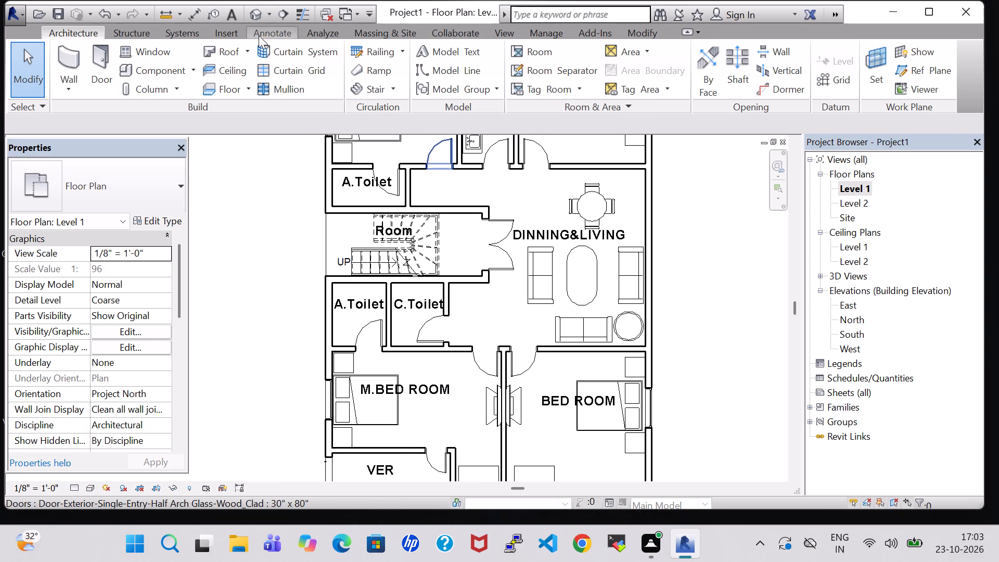
{"action": "left_click", "coordinate": [259, 18]}
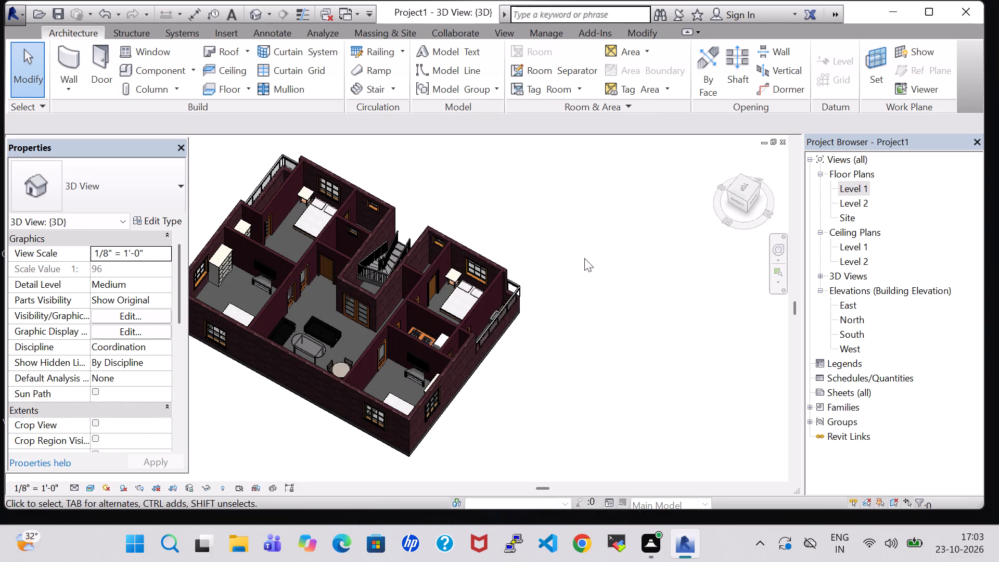
{"action": "middle_click_drag", "start_coordinate": [630, 250], "coordinate": [630, 321], "text": "shift"}
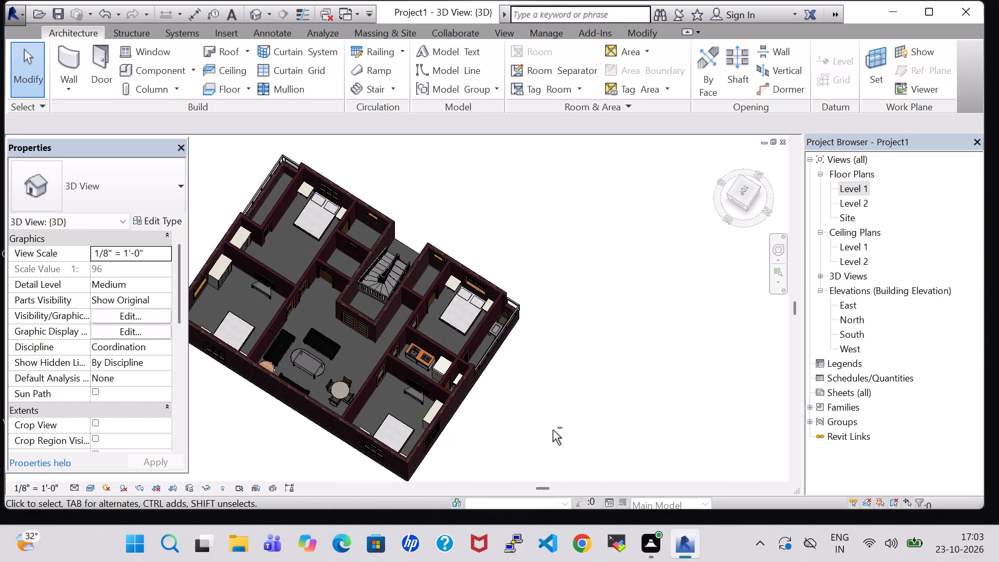
{"action": "middle_click_drag", "start_coordinate": [553, 430], "coordinate": [564, 395], "text": "shift"}
{"action": "middle_click_drag", "start_coordinate": [563, 383], "coordinate": [629, 420], "text": "shift"}
{"action": "middle_click", "coordinate": [629, 420], "text": "shift"}
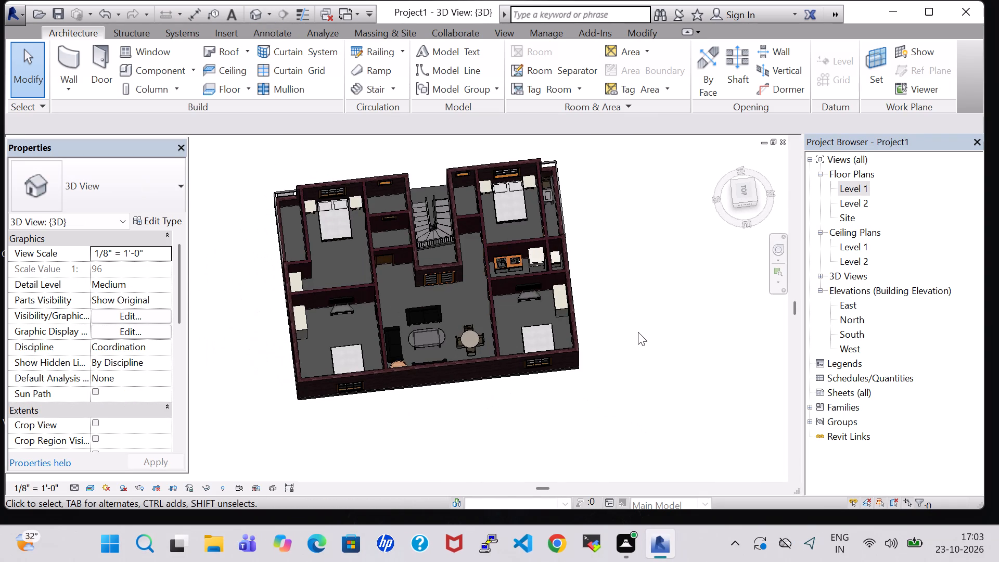
In the Level 1 plan, load the domestic 3D toilet family from the Plumbing Architectural Fixtures Water Closets library for placement.
{"action": "double_click", "coordinate": [855, 186]}
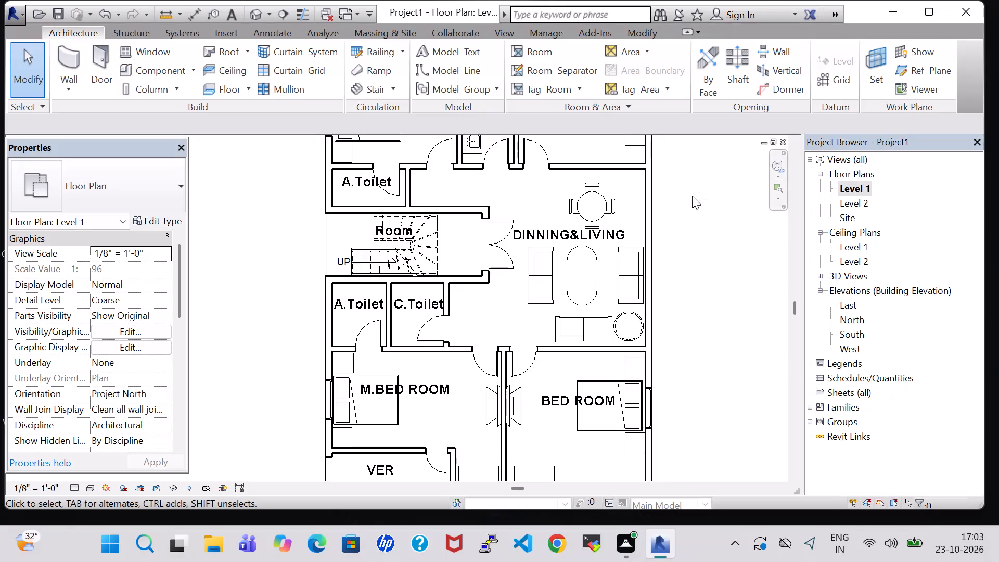
{"action": "middle_click_drag", "start_coordinate": [692, 196], "coordinate": [683, 208]}
{"action": "scroll", "coordinate": [678, 215], "scroll_direction": "down", "scroll_amount": 1}
{"action": "middle_click_drag", "start_coordinate": [671, 229], "coordinate": [646, 265]}
{"action": "left_click", "coordinate": [158, 73]}
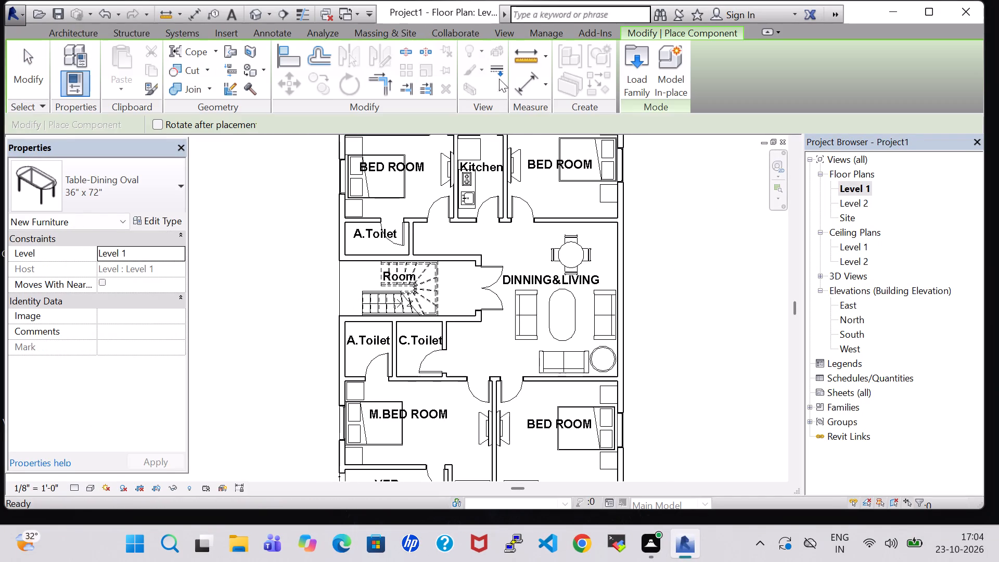
{"action": "left_click", "coordinate": [647, 66]}
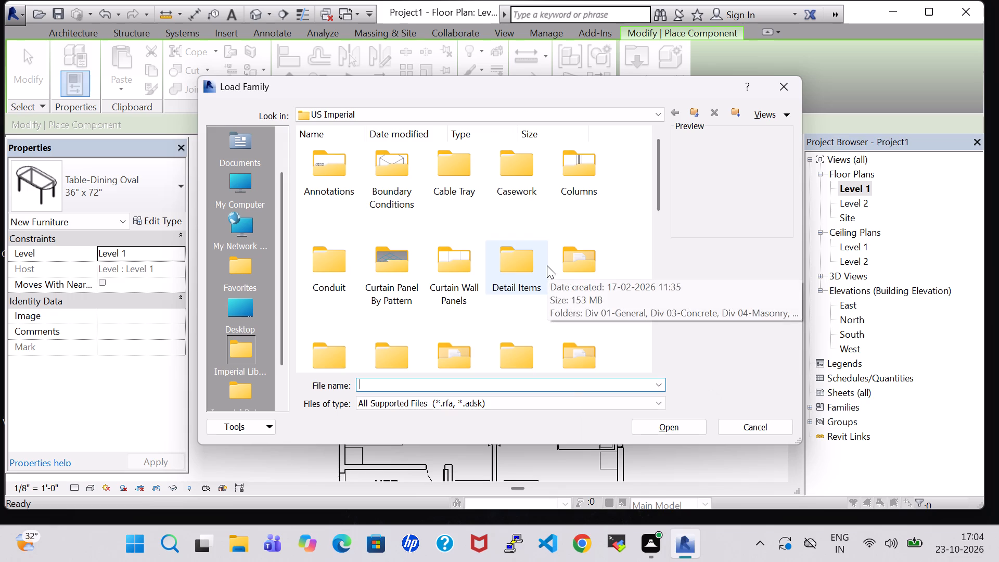
{"action": "scroll", "coordinate": [548, 265], "scroll_direction": "down", "scroll_amount": 1}
{"action": "scroll", "coordinate": [472, 248], "scroll_direction": "down", "scroll_amount": 1}
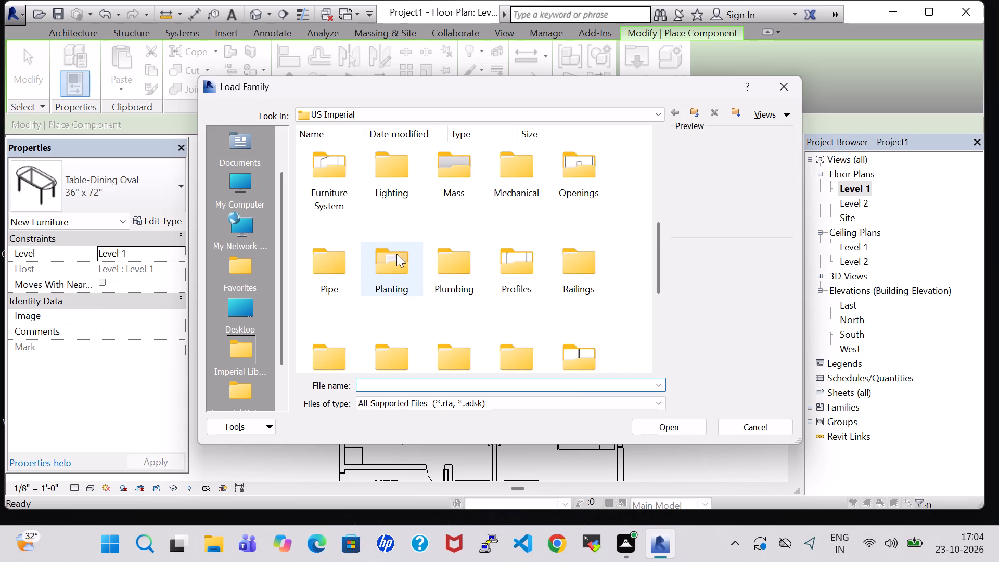
{"action": "scroll", "coordinate": [396, 254], "scroll_direction": "down", "scroll_amount": 1}
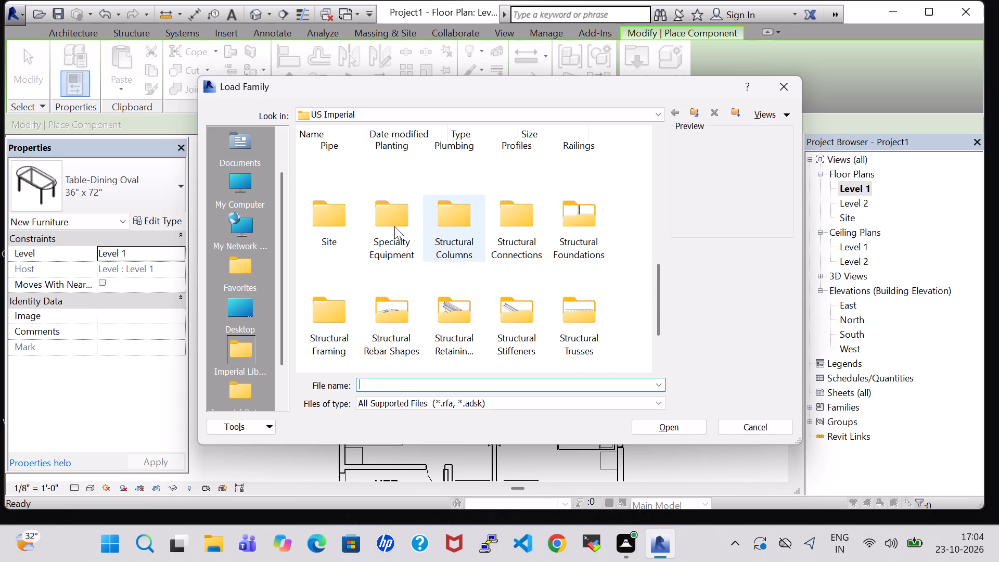
{"action": "scroll", "coordinate": [396, 227], "scroll_direction": "up", "scroll_amount": 1}
{"action": "double_click", "coordinate": [446, 266]}
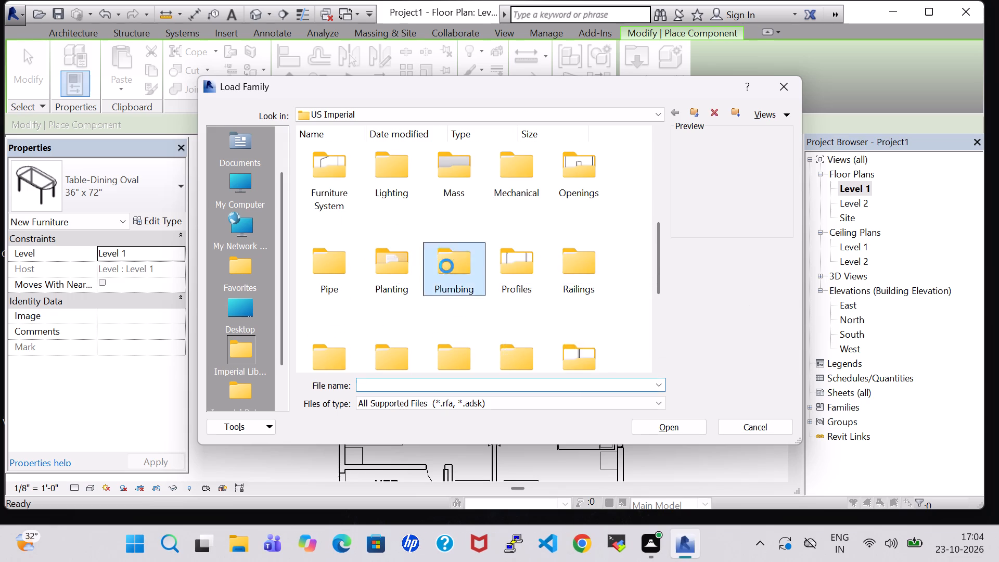
{"action": "double_click", "coordinate": [355, 173]}
{"action": "double_click", "coordinate": [385, 170]}
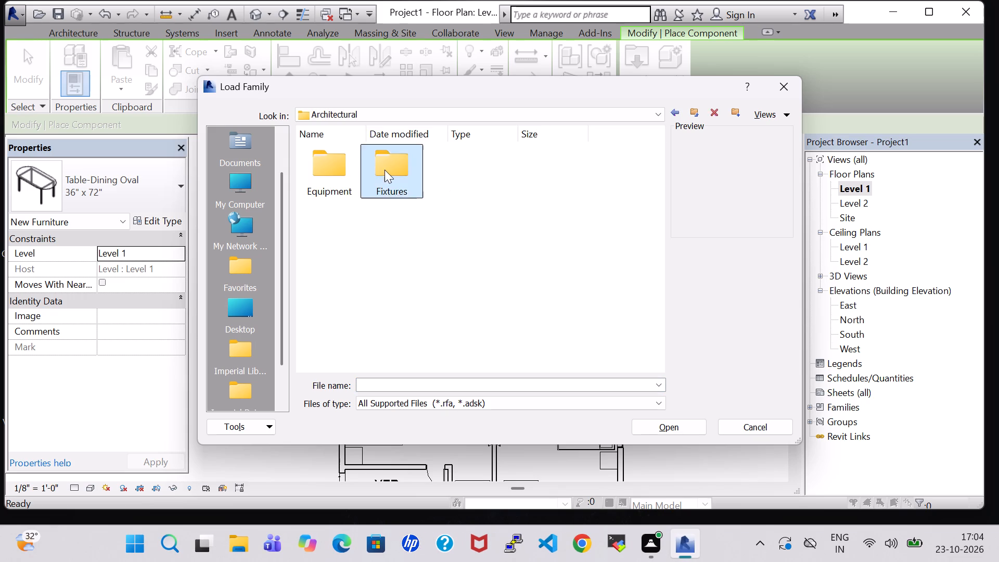
{"action": "double_click", "coordinate": [401, 264]}
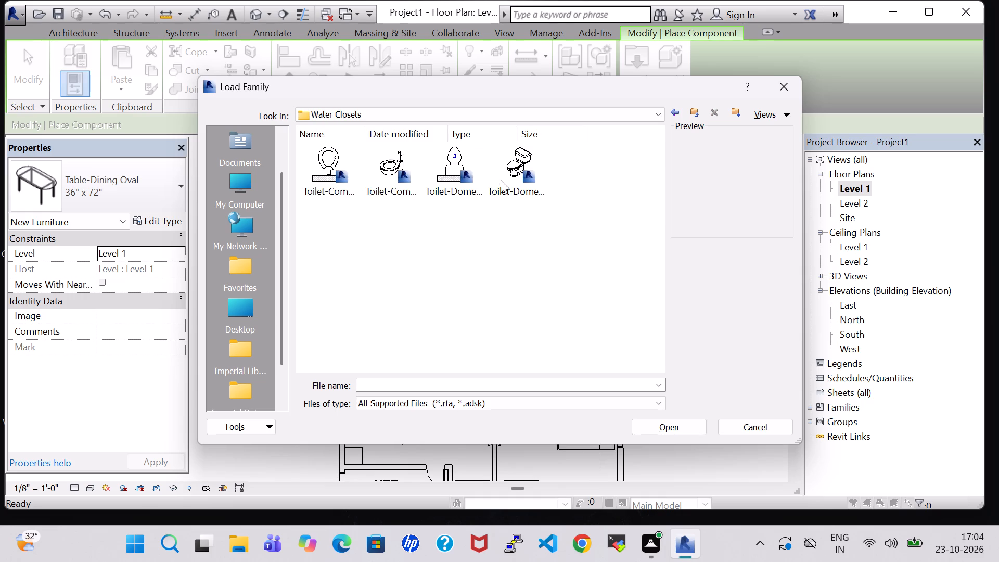
{"action": "left_click", "coordinate": [504, 178]}
{"action": "left_click", "coordinate": [660, 426]}
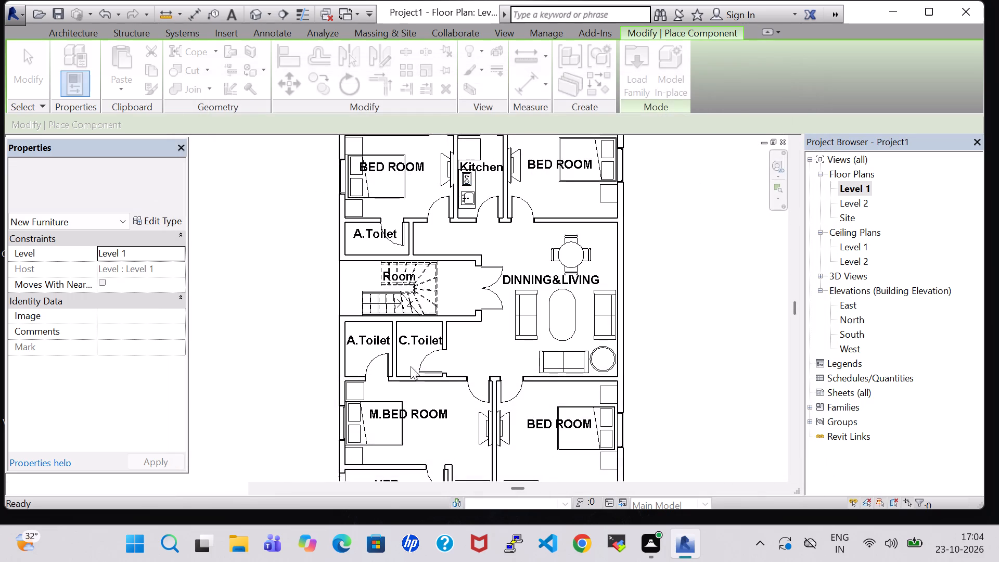
Place a Toilet-Domestic-3D in the A.Toilet beside M.BED ROOM and another in C.Toilet, both backed against the stair-side wall.
{"action": "scroll", "coordinate": [350, 339], "scroll_direction": "up", "scroll_amount": 5}
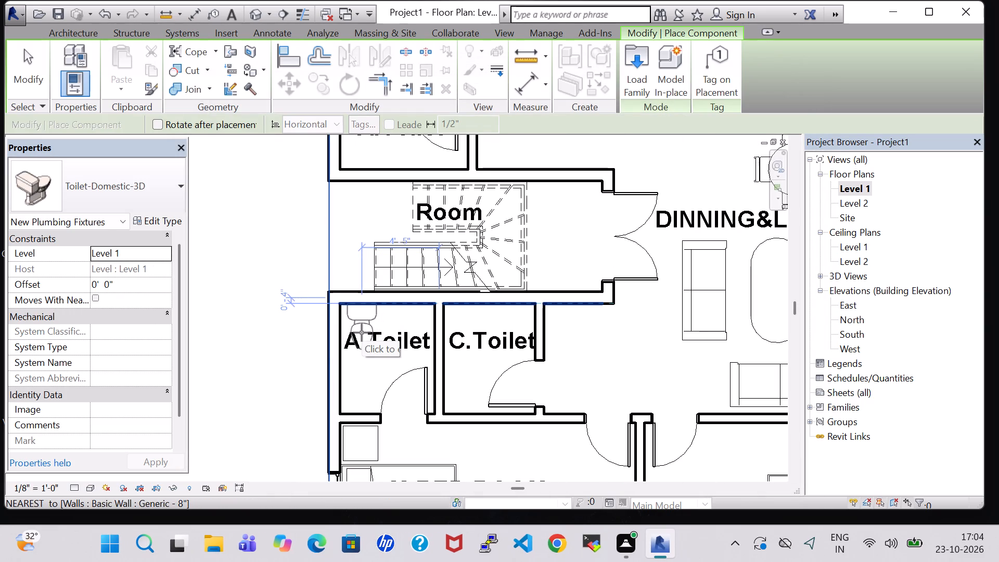
{"action": "left_click", "coordinate": [362, 333]}
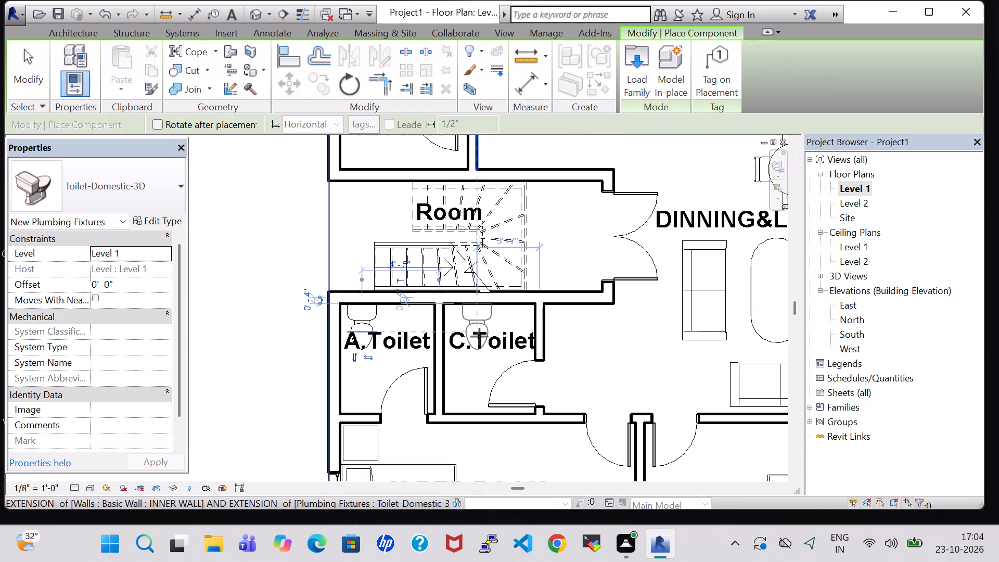
{"action": "left_click", "coordinate": [466, 337]}
Place a Toilet-Domestic-3D in the A.Toilet on the other side of the stair, rotated to back onto the outer wall.
{"action": "scroll", "coordinate": [423, 330], "scroll_direction": "down", "scroll_amount": 3}
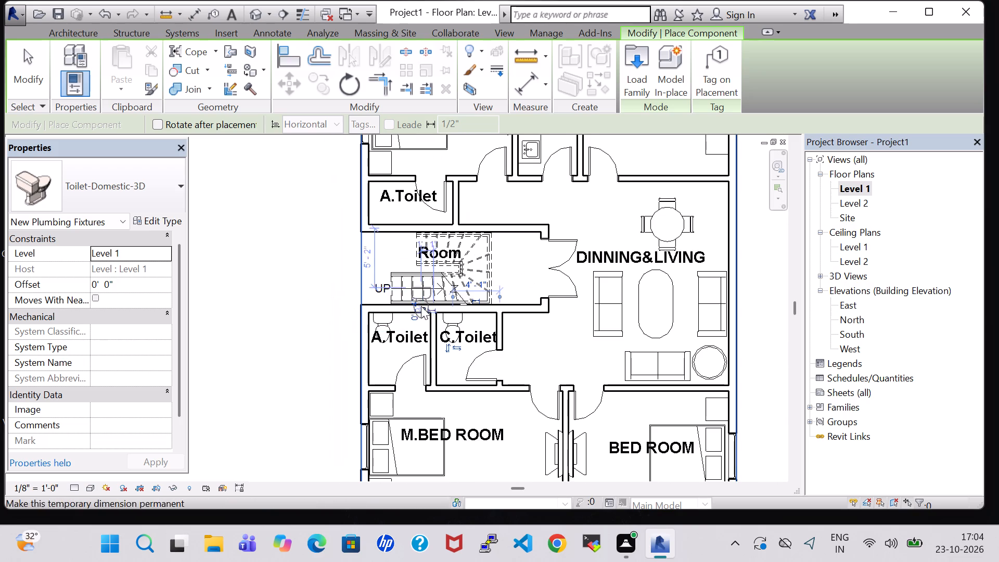
{"action": "middle_click_drag", "start_coordinate": [421, 306], "coordinate": [413, 393]}
{"action": "key", "text": "space"}
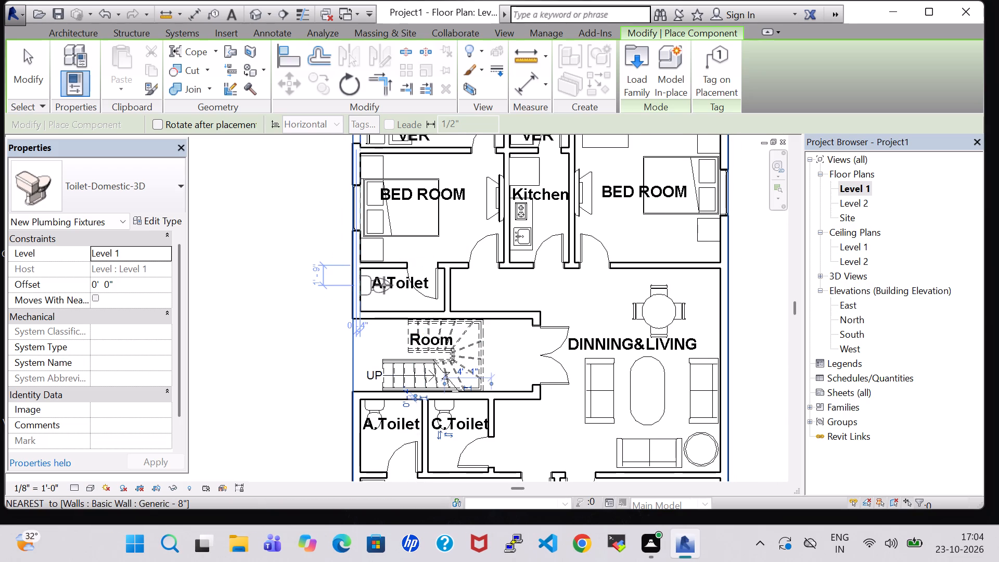
{"action": "left_click", "coordinate": [383, 282]}
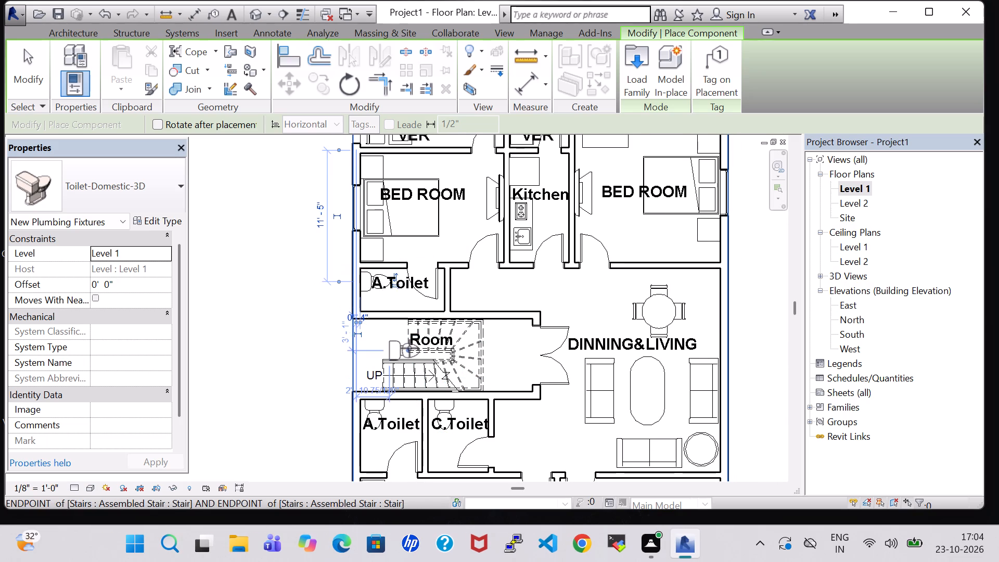
{"action": "key", "text": "Escape"}
{"action": "key", "text": "Escape"}
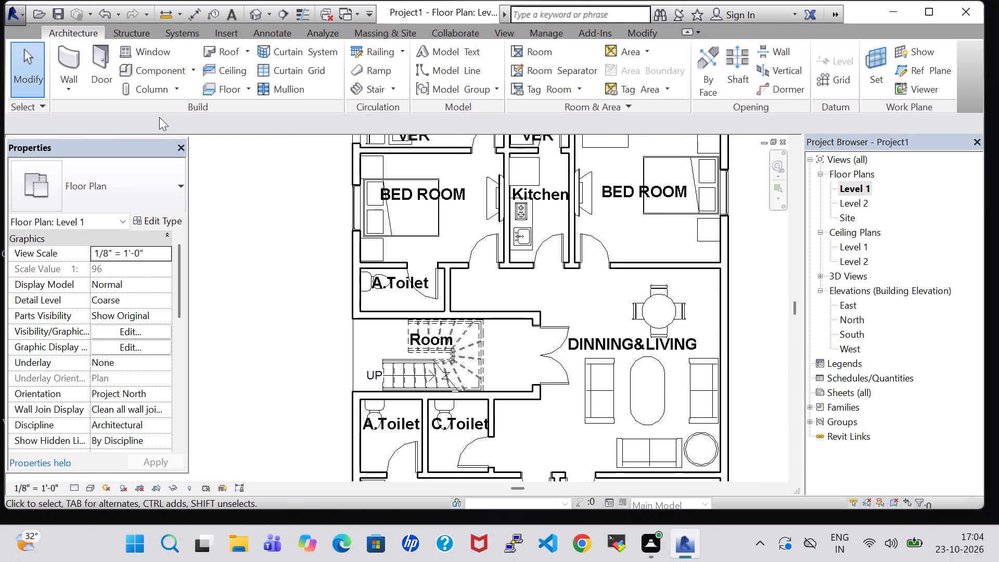
Load the Sink Vanity-Square family from the Plumbing Architectural Fixtures Sinks library as a component for placement.
{"action": "double_click", "coordinate": [139, 75]}
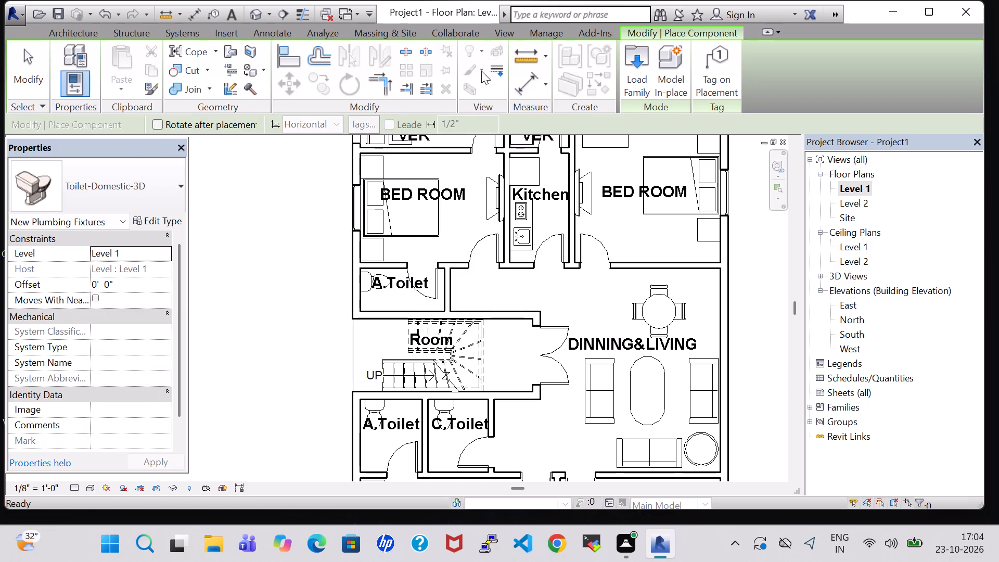
{"action": "left_click", "coordinate": [635, 76]}
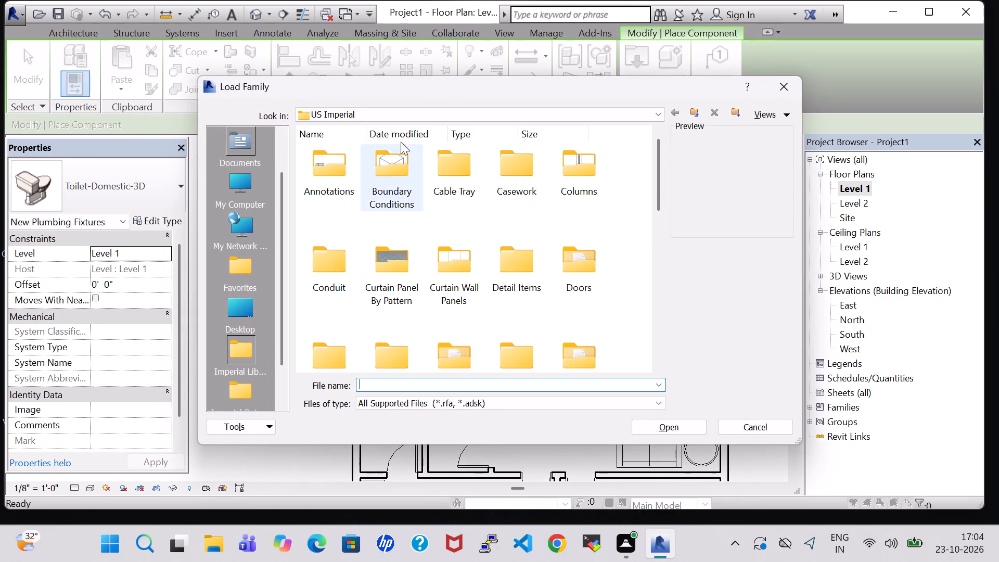
{"action": "scroll", "coordinate": [511, 246], "scroll_direction": "down", "scroll_amount": 4}
{"action": "scroll", "coordinate": [422, 279], "scroll_direction": "up", "scroll_amount": 1}
{"action": "double_click", "coordinate": [428, 195]}
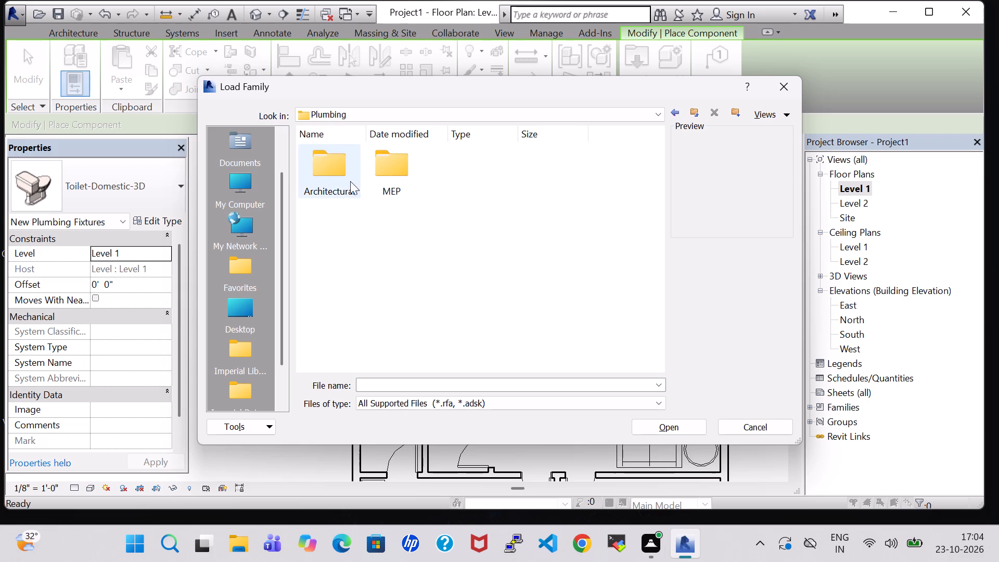
{"action": "double_click", "coordinate": [338, 180]}
{"action": "left_click", "coordinate": [421, 182]}
{"action": "double_click", "coordinate": [403, 180]}
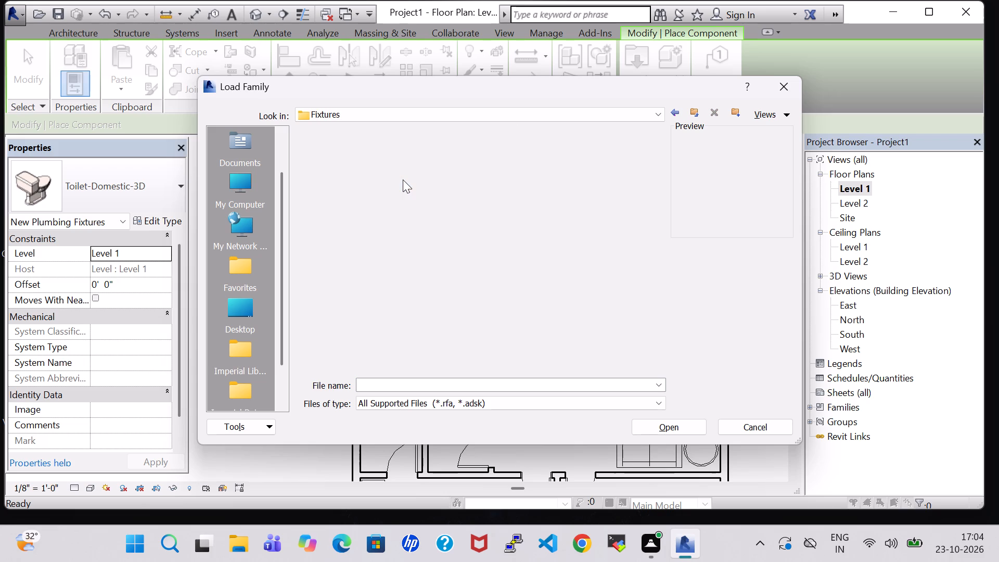
{"action": "double_click", "coordinate": [587, 170]}
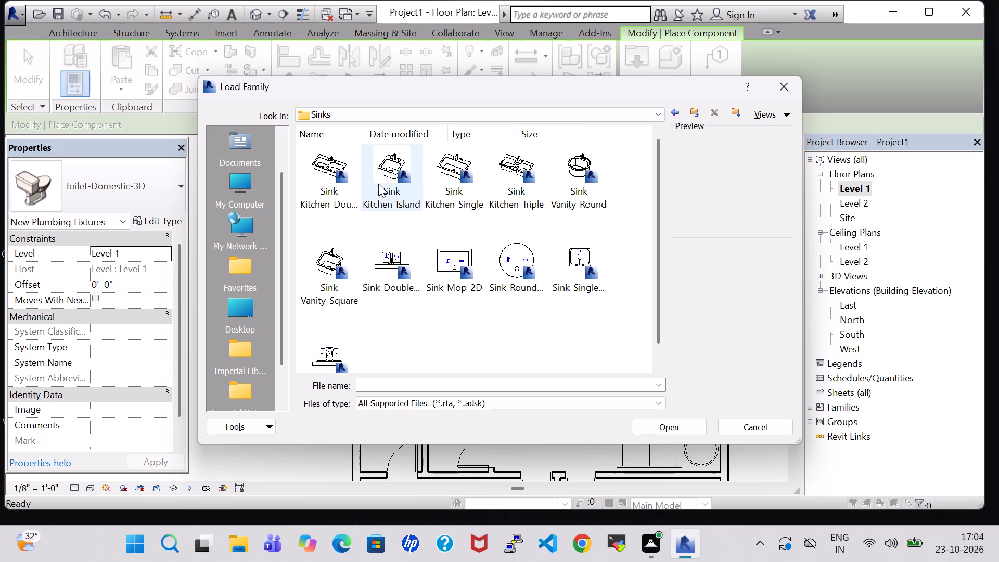
{"action": "left_click", "coordinate": [326, 277]}
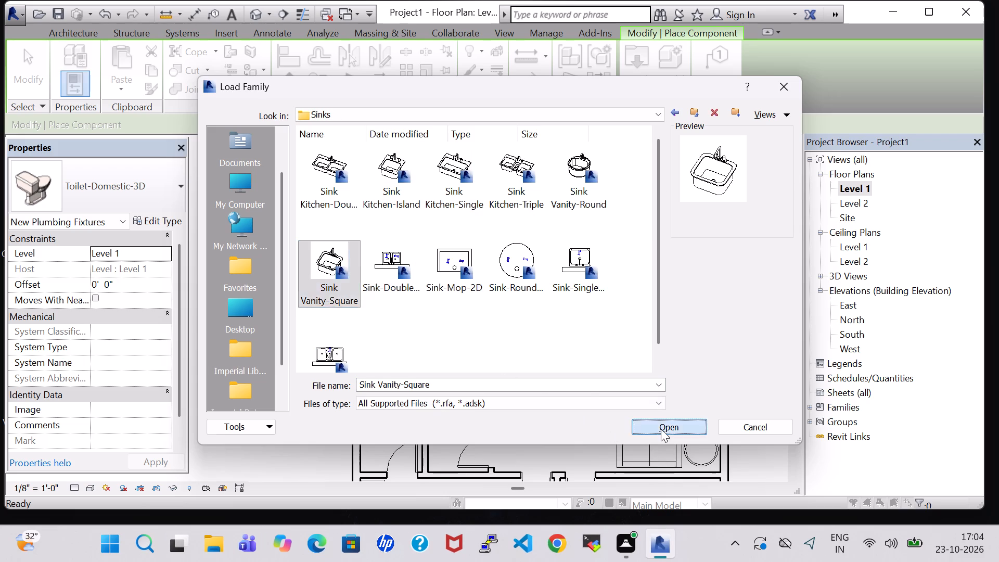
{"action": "left_click", "coordinate": [661, 429]}
Place a 20" x 18" Sink Vanity-Square against the stair-side wall of the A.Toilet next to the kitchen-side bedroom, about 2'-9" along it.
{"action": "scroll", "coordinate": [330, 318], "scroll_direction": "up", "scroll_amount": 4}
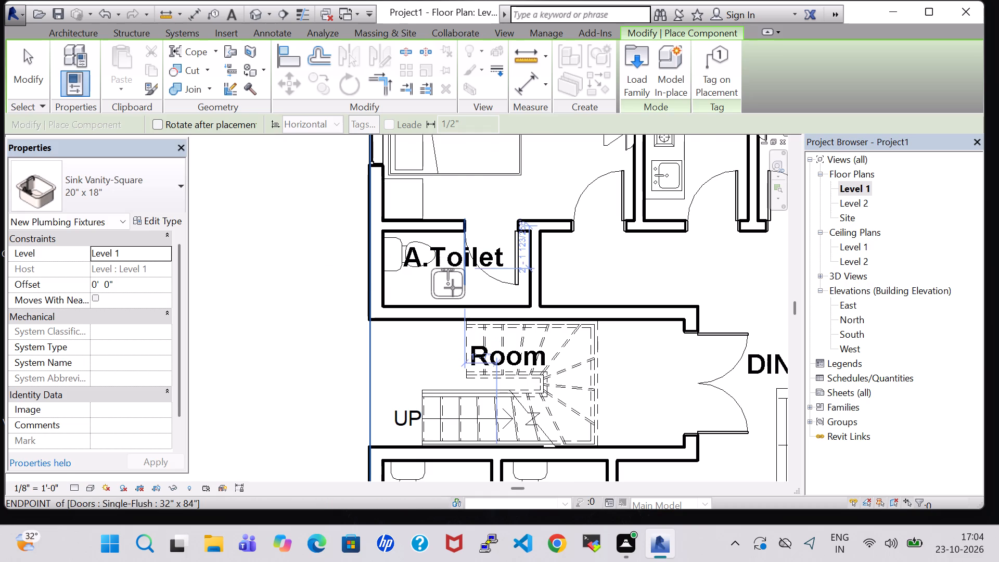
{"action": "key", "text": "space"}
{"action": "key", "text": "space"}
{"action": "key", "text": "space"}
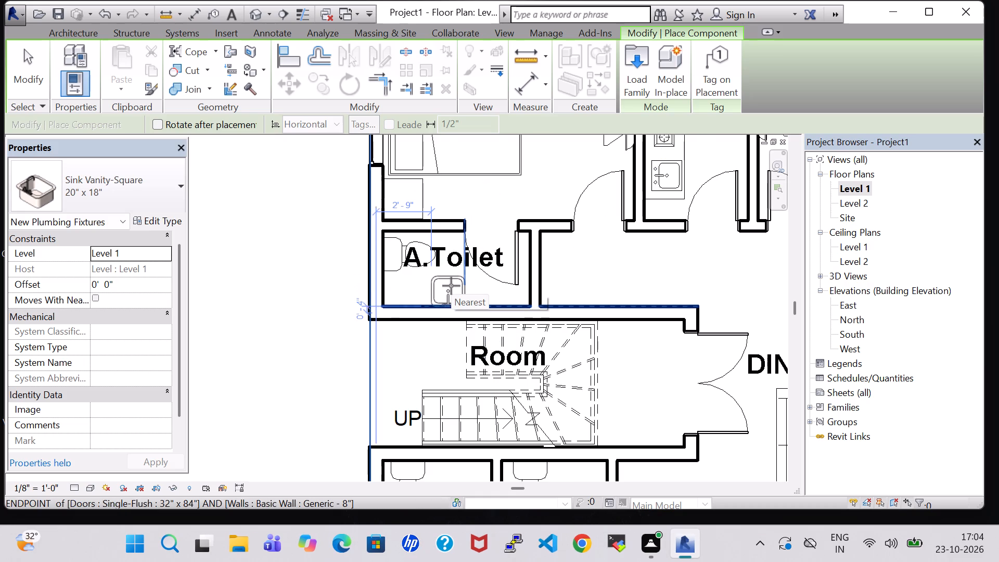
{"action": "left_click", "coordinate": [451, 286]}
{"action": "key", "text": "Escape"}
{"action": "key", "text": "Escape"}
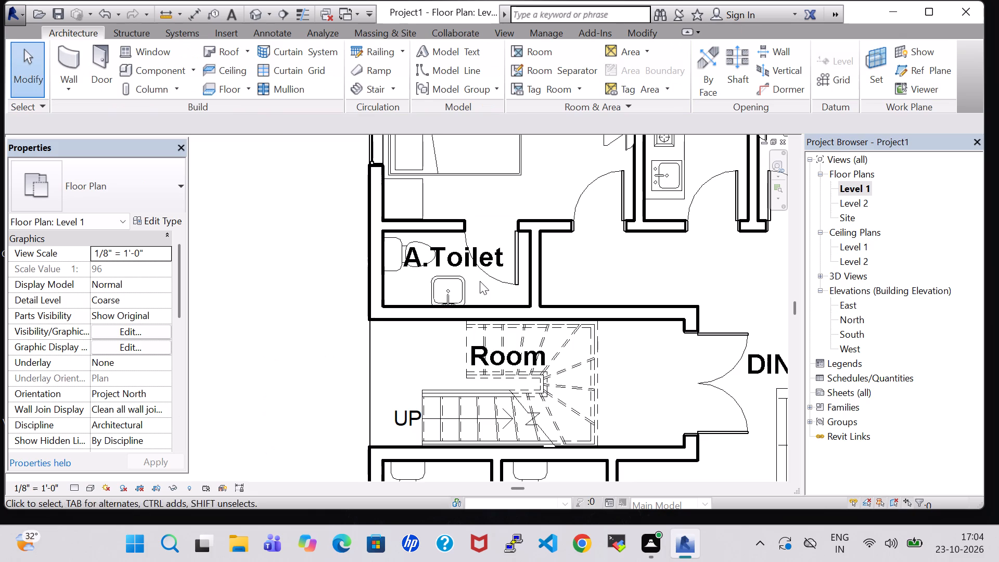
Set the offset of the newly placed vanity sink to 3' 0".
{"action": "left_click", "coordinate": [446, 287]}
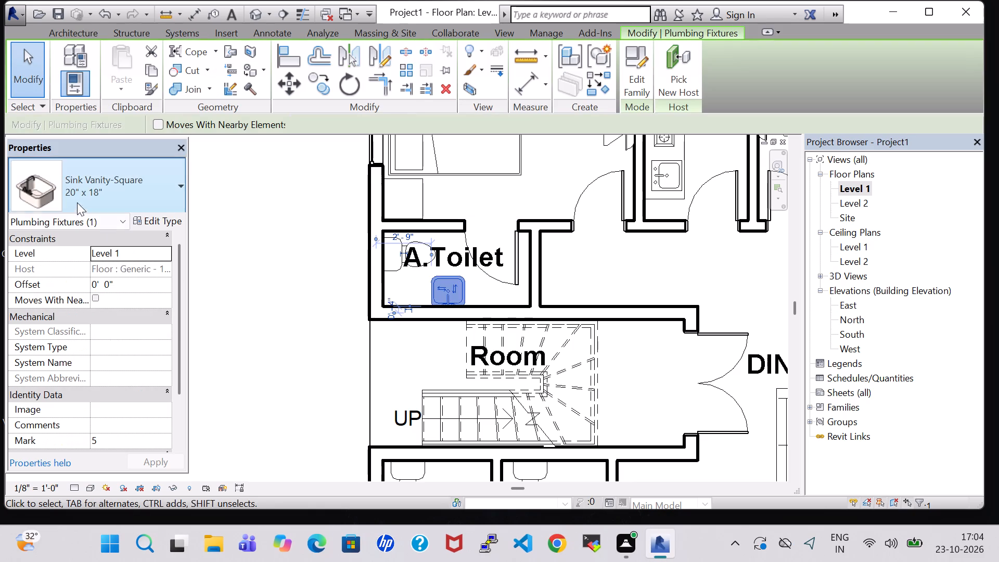
{"action": "left_click", "coordinate": [98, 286]}
{"action": "key", "text": "BackSpace"}
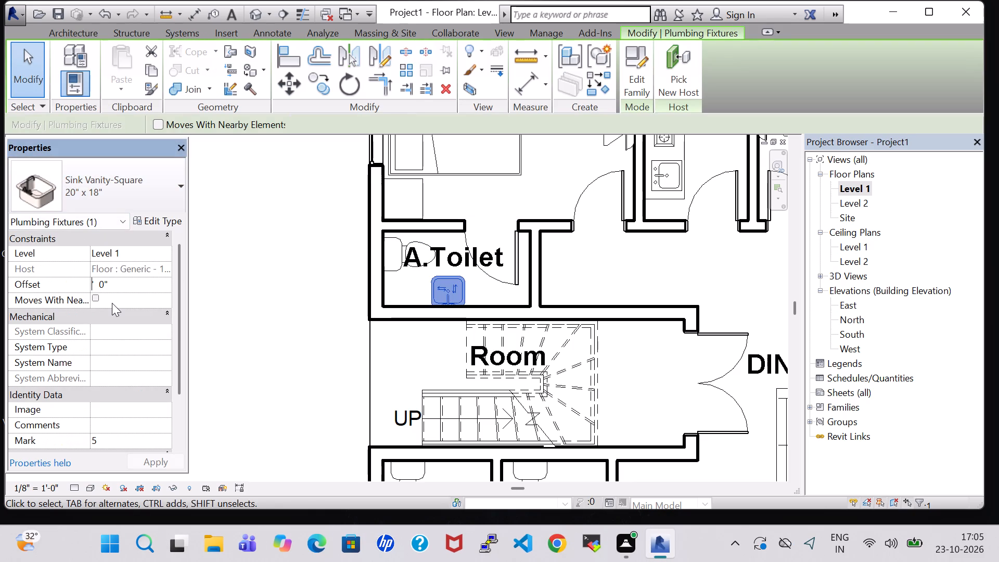
{"action": "key", "text": "3"}
{"action": "key", "text": "Return"}
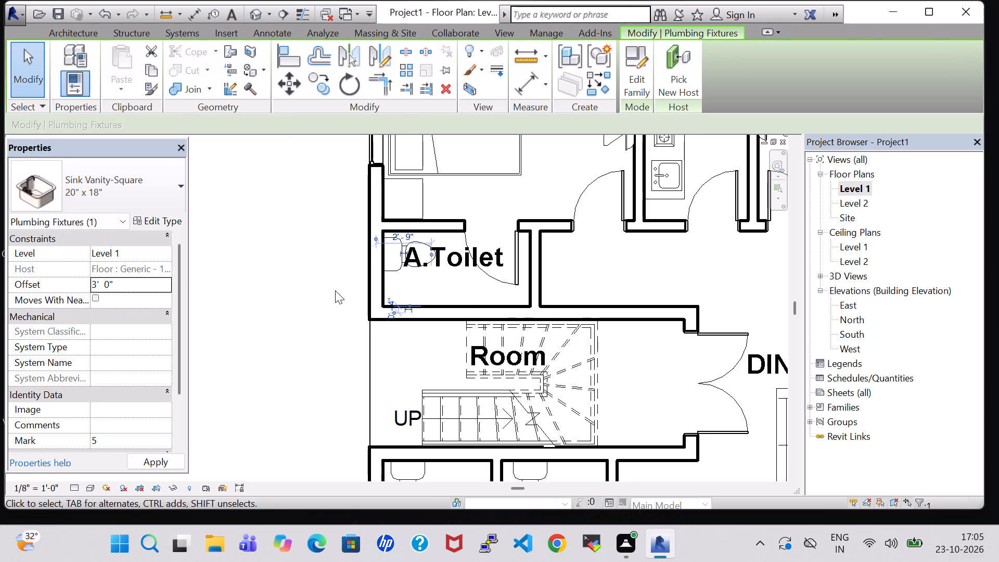
{"action": "left_click", "coordinate": [289, 283]}
Place a 20" x 18" Sink Vanity-Square in M.BED ROOM's A.Toilet, rotated to back onto the outer wall, and nudge it slightly inward.
{"action": "scroll", "coordinate": [290, 283], "scroll_direction": "down", "scroll_amount": 2}
{"action": "middle_click_drag", "start_coordinate": [283, 263], "coordinate": [235, 405]}
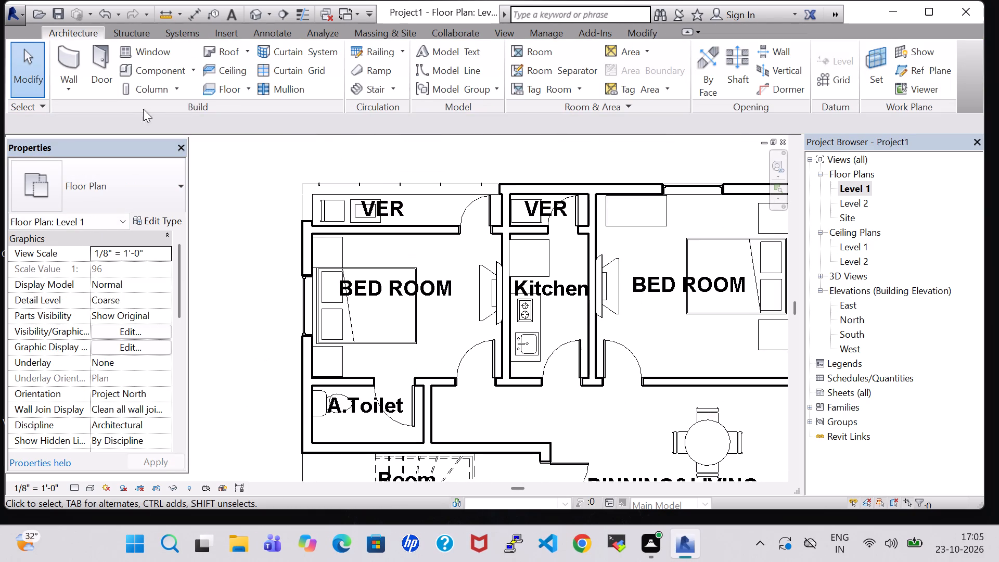
{"action": "left_click", "coordinate": [146, 68]}
{"action": "middle_click_drag", "start_coordinate": [399, 391], "coordinate": [392, 252]}
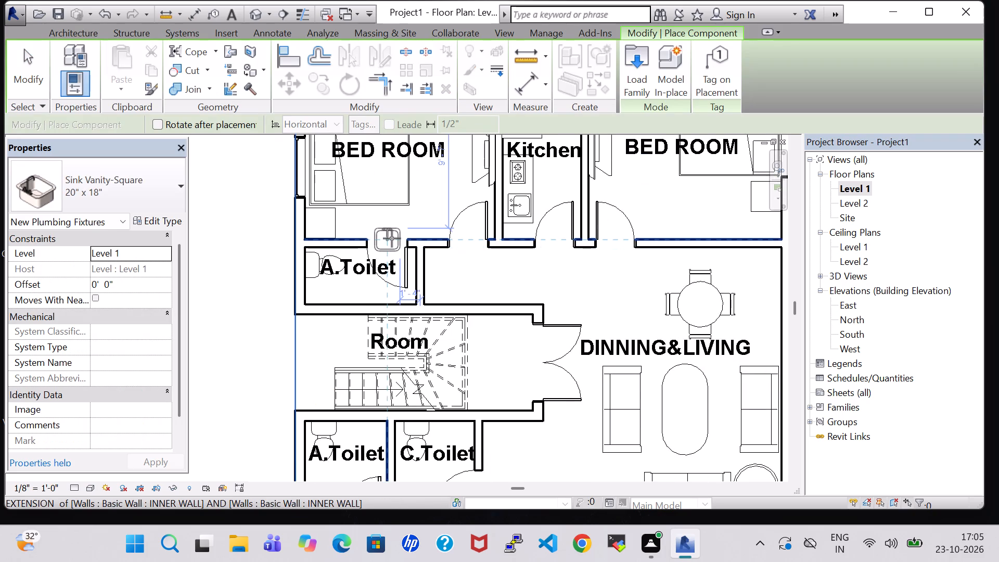
{"action": "middle_click_drag", "start_coordinate": [418, 317], "coordinate": [395, 95]}
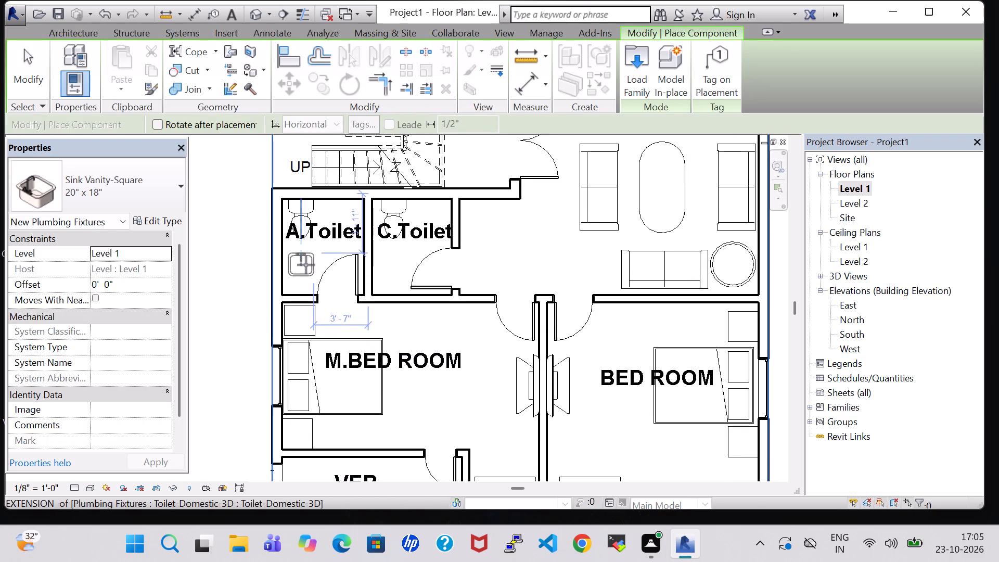
{"action": "key", "text": "space"}
{"action": "scroll", "coordinate": [305, 267], "scroll_direction": "up", "scroll_amount": 3}
{"action": "key", "text": "space"}
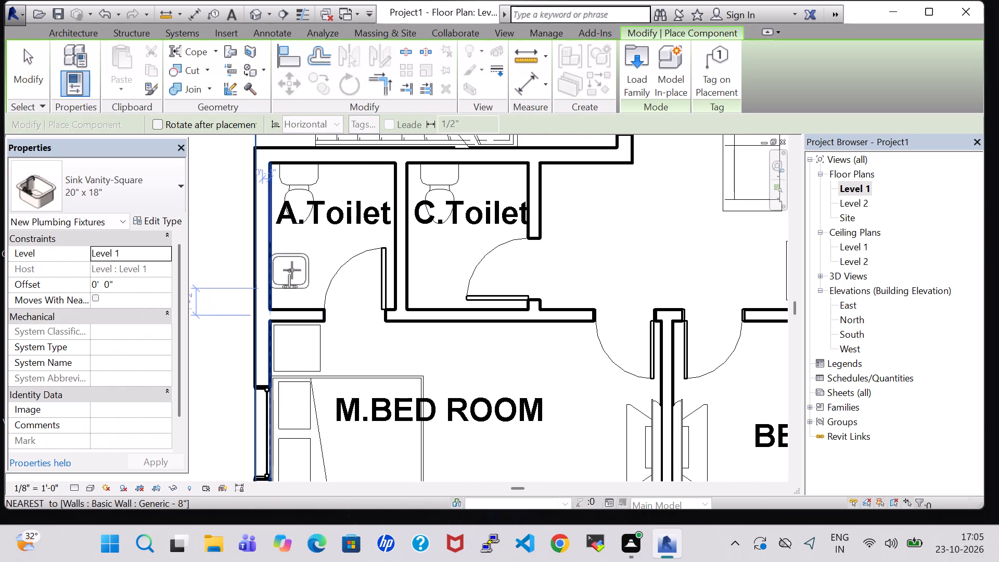
{"action": "key", "text": "space"}
{"action": "key", "text": "space"}
{"action": "key", "text": "space"}
{"action": "scroll", "coordinate": [299, 278], "scroll_direction": "up", "scroll_amount": 5}
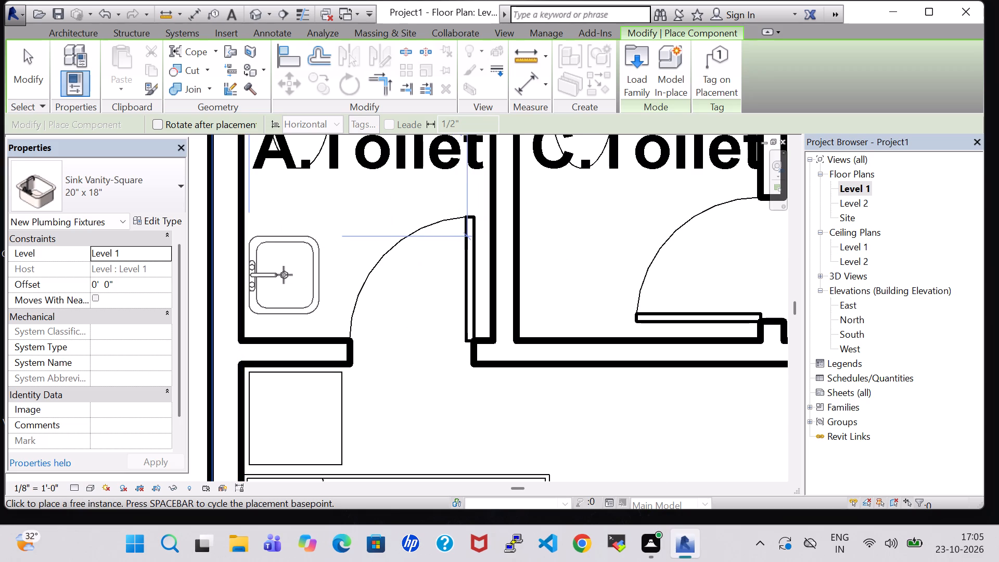
{"action": "left_click", "coordinate": [282, 275]}
{"action": "key", "text": "Escape"}
{"action": "key", "text": "Escape"}
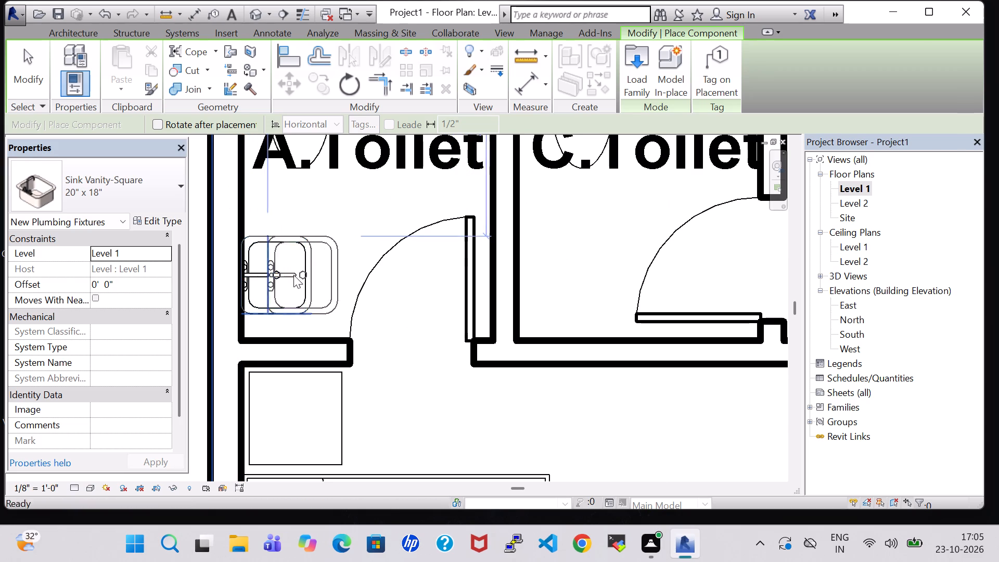
{"action": "left_click", "coordinate": [287, 269]}
{"action": "key", "text": "Right"}
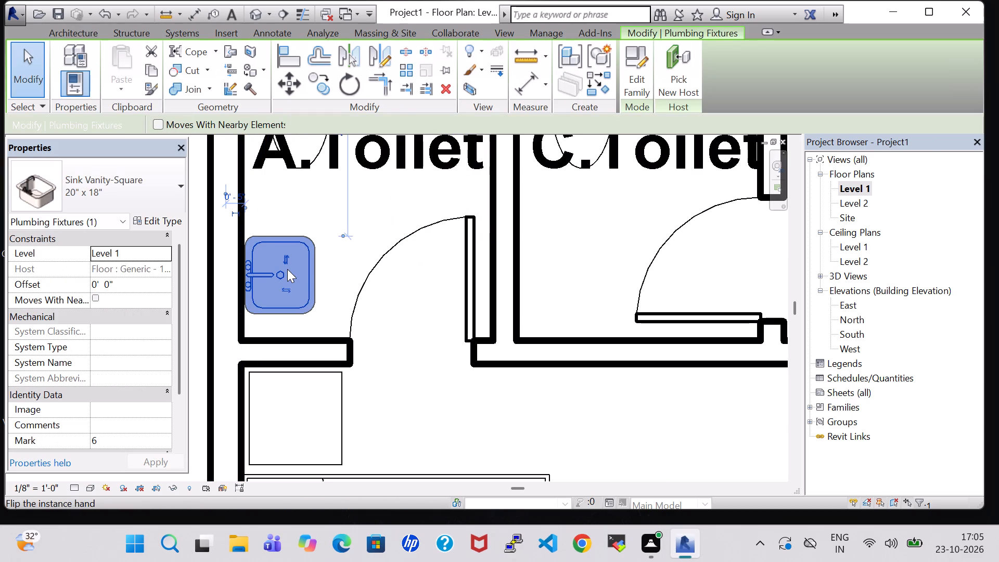
Set the offset of the vanity sink in M.BED ROOM's A.Toilet to 3' 0".
{"action": "left_click", "coordinate": [99, 284]}
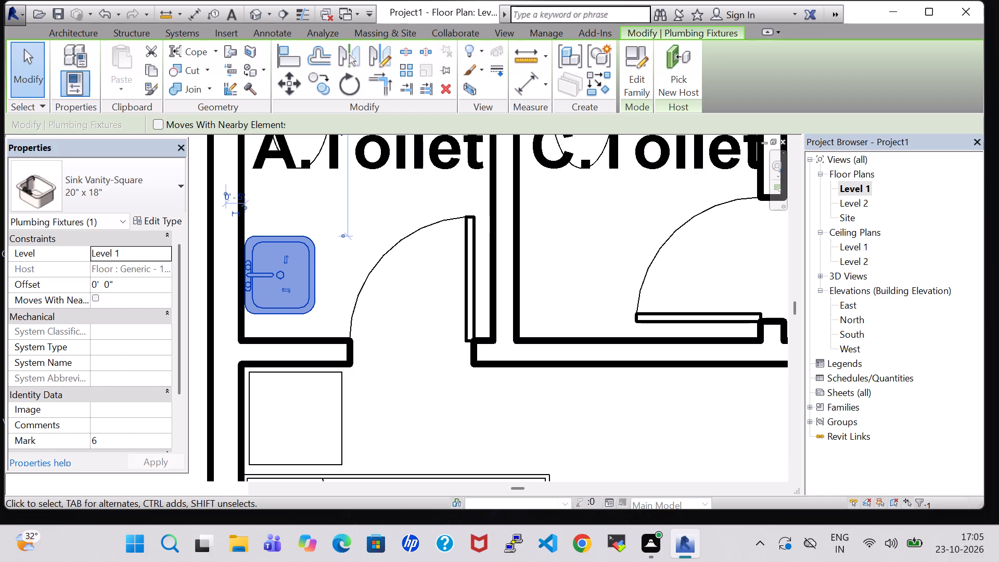
{"action": "key", "text": "Left"}
{"action": "key", "text": "BackSpace"}
{"action": "key", "text": "3"}
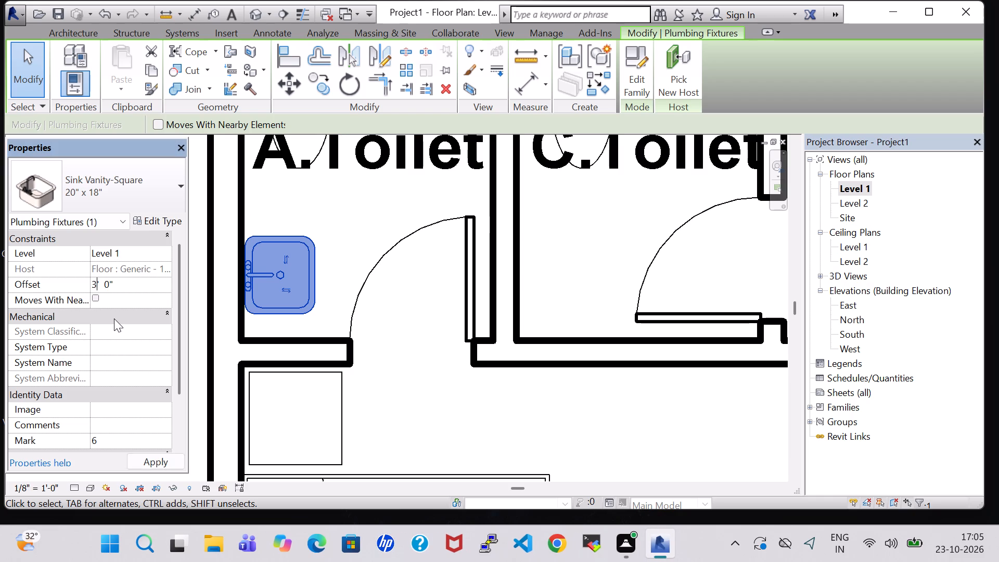
{"action": "key", "text": "Return"}
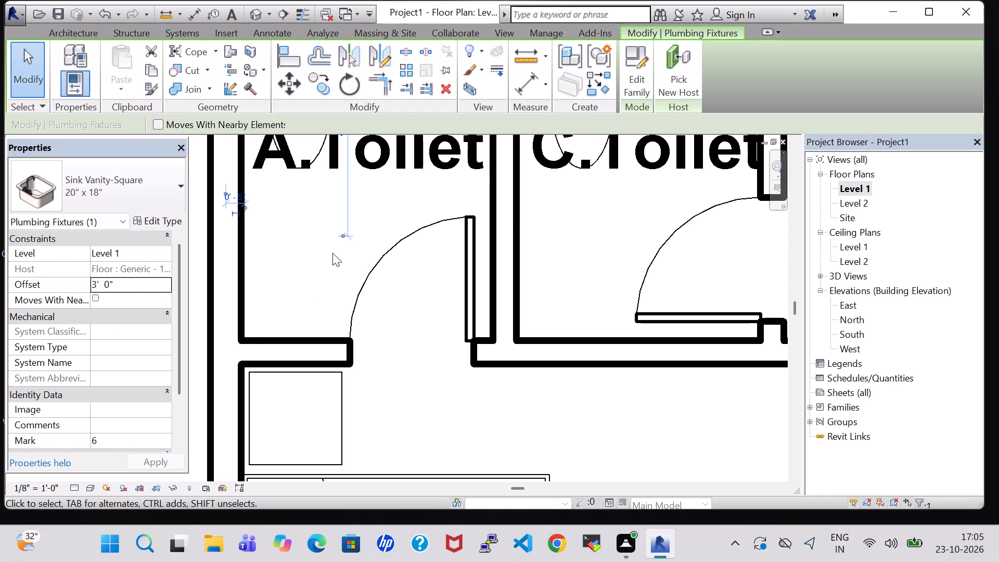
Place a 20" x 18" Sink Vanity-Square in the C.Toilet beside the water closet, about 1'-0" from the door-side wall, and nudge it slightly inward.
{"action": "scroll", "coordinate": [328, 263], "scroll_direction": "down", "scroll_amount": 5}
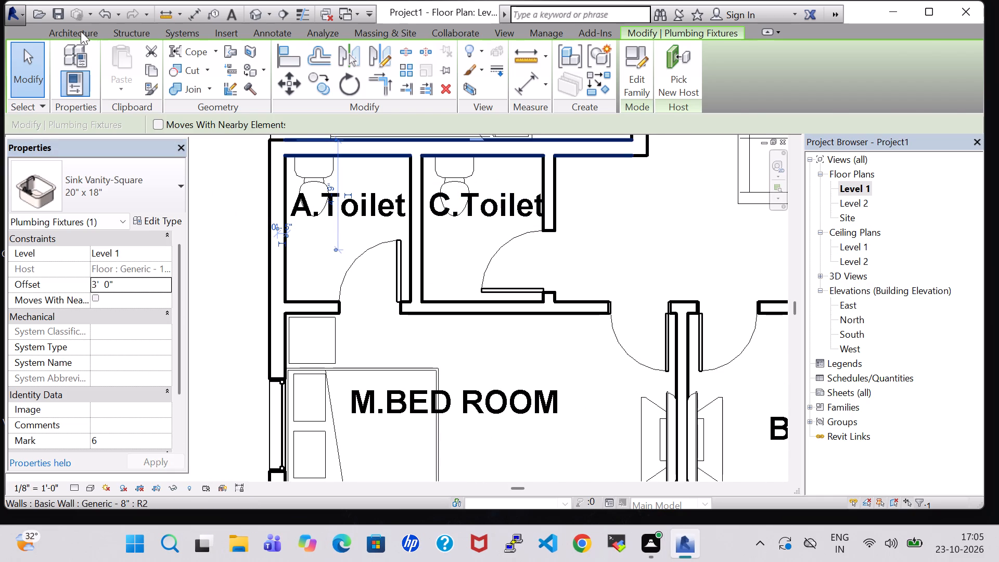
{"action": "left_click", "coordinate": [81, 31]}
{"action": "left_click", "coordinate": [153, 73]}
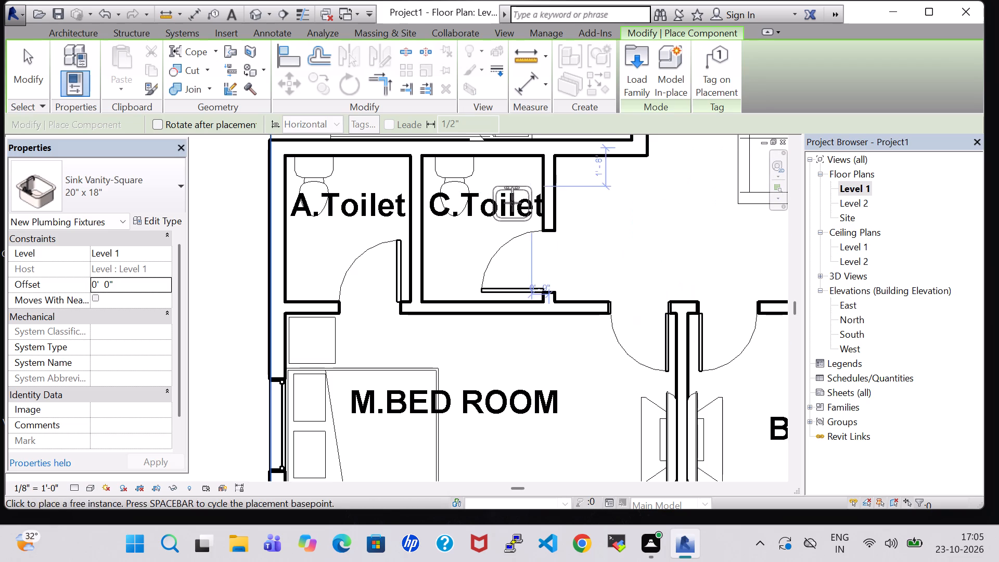
{"action": "scroll", "coordinate": [524, 191], "scroll_direction": "up", "scroll_amount": 4}
{"action": "middle_click_drag", "start_coordinate": [520, 190], "coordinate": [497, 259]}
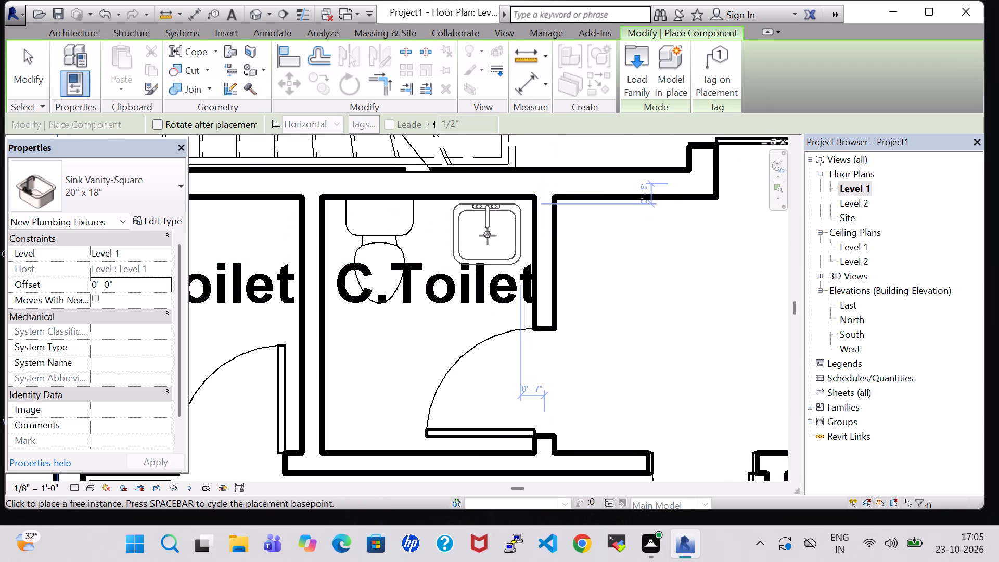
{"action": "left_click", "coordinate": [472, 234]}
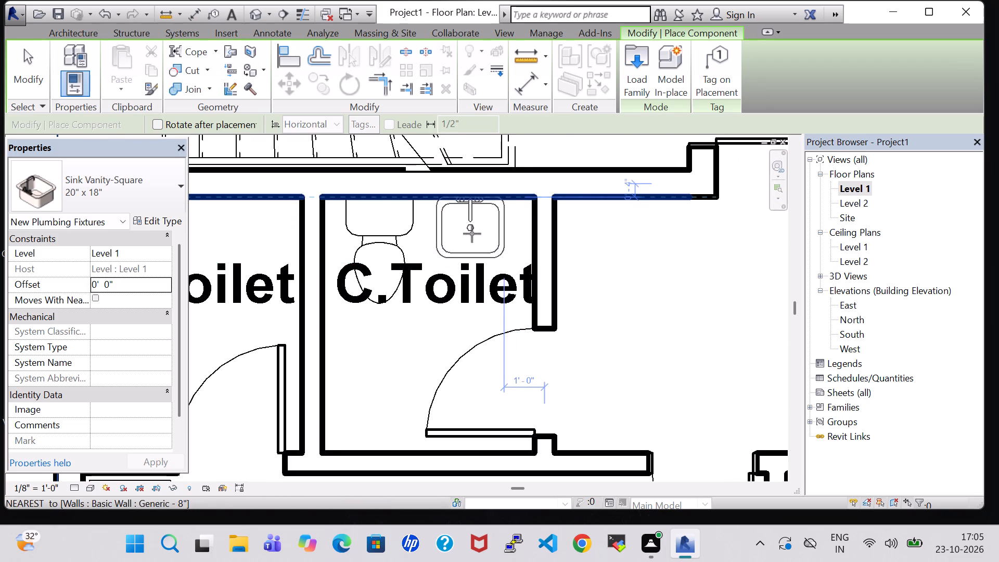
{"action": "key", "text": "Escape"}
{"action": "key", "text": "Escape"}
{"action": "left_click", "coordinate": [472, 234]}
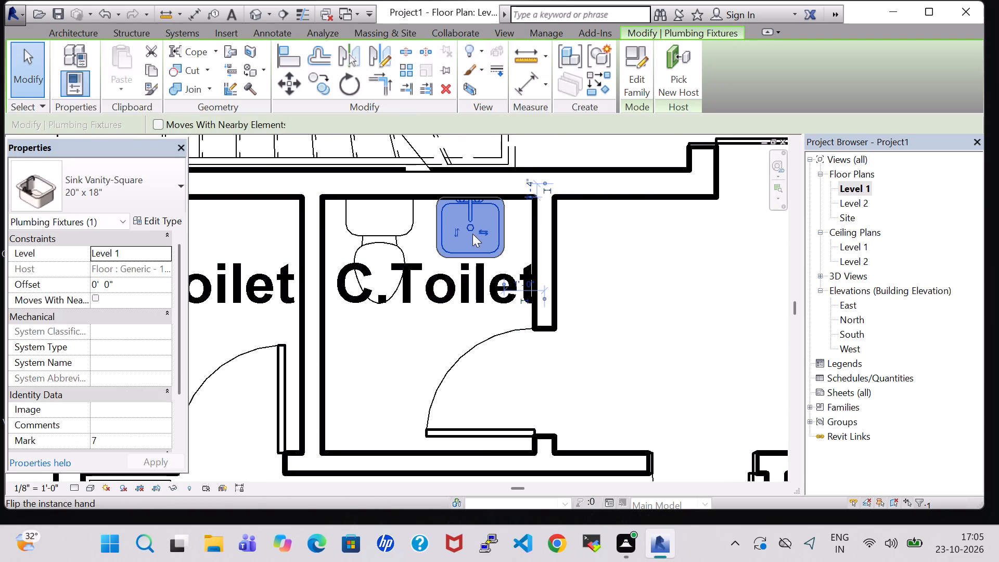
{"action": "key", "text": "Down"}
{"action": "key", "text": "Down"}
{"action": "key", "text": "Up"}
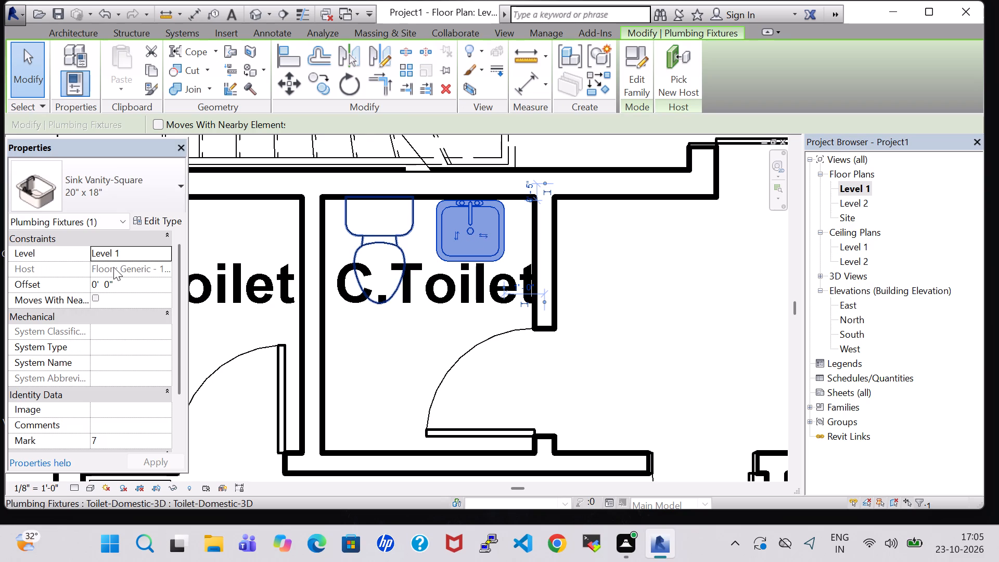
Set the offset of the C.Toilet vanity sink to 3' 0".
{"action": "left_click", "coordinate": [97, 282]}
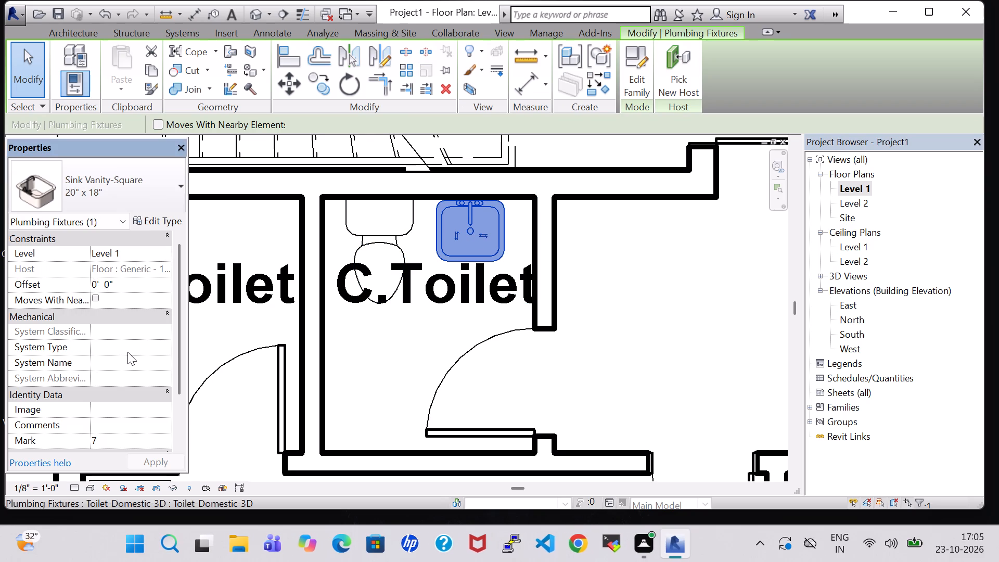
{"action": "key", "text": "BackSpace"}
{"action": "key", "text": "3"}
{"action": "key", "text": "Return"}
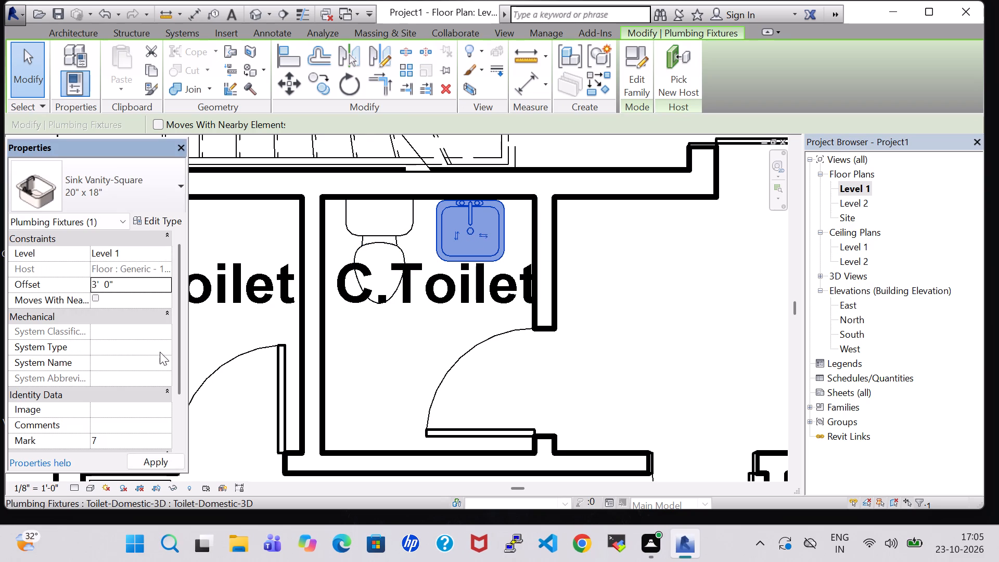
Examine the toilet fixtures and furnished rooms from above in the 3D view.
{"action": "scroll", "coordinate": [425, 229], "scroll_direction": "down", "scroll_amount": 10}
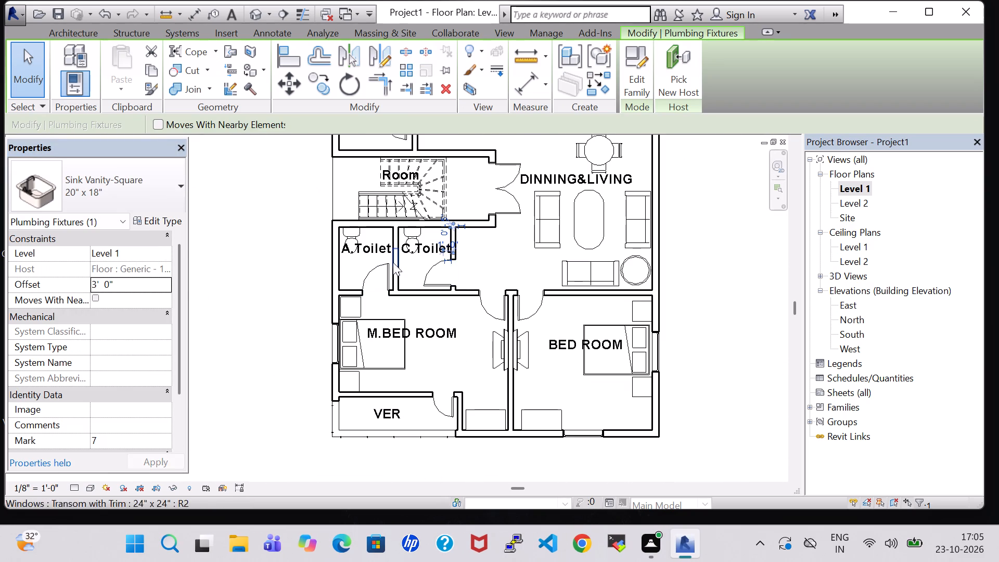
{"action": "middle_click_drag", "start_coordinate": [732, 264], "coordinate": [710, 318]}
{"action": "scroll", "coordinate": [710, 318], "scroll_direction": "down", "scroll_amount": 1}
{"action": "middle_click_drag", "start_coordinate": [705, 266], "coordinate": [693, 326]}
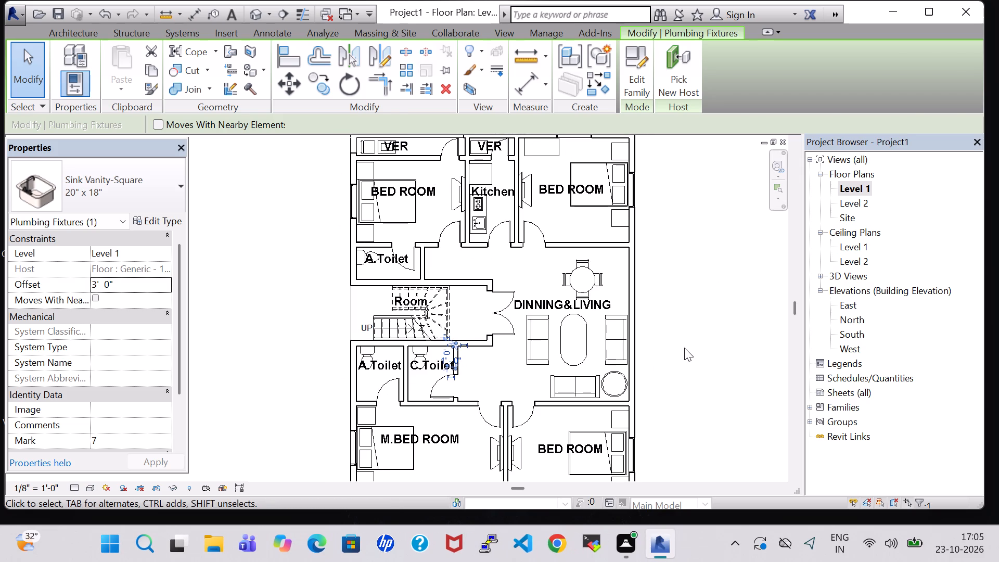
{"action": "left_click", "coordinate": [684, 348]}
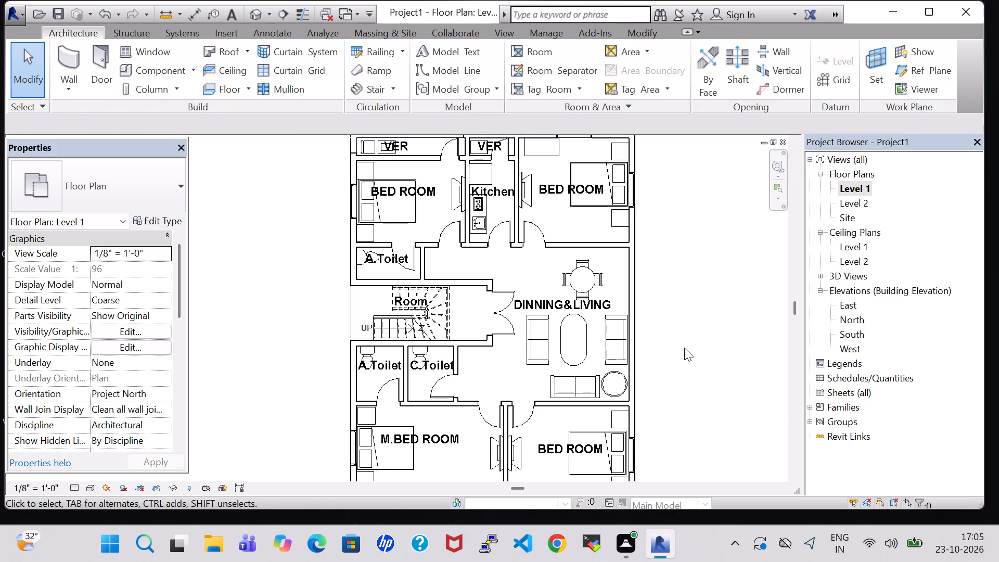
{"action": "left_click", "coordinate": [261, 12]}
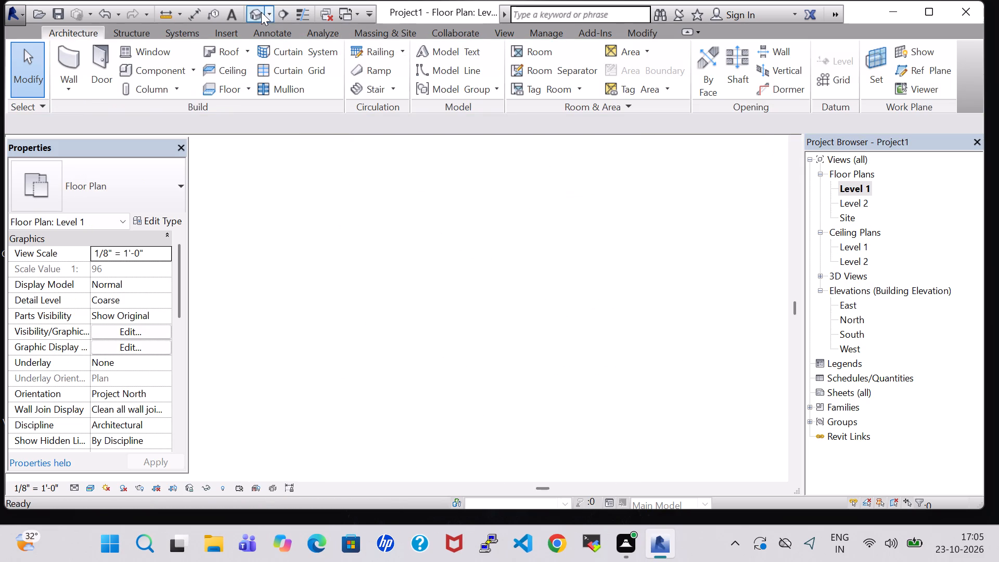
{"action": "middle_click_drag", "start_coordinate": [616, 244], "coordinate": [616, 249], "text": "shift"}
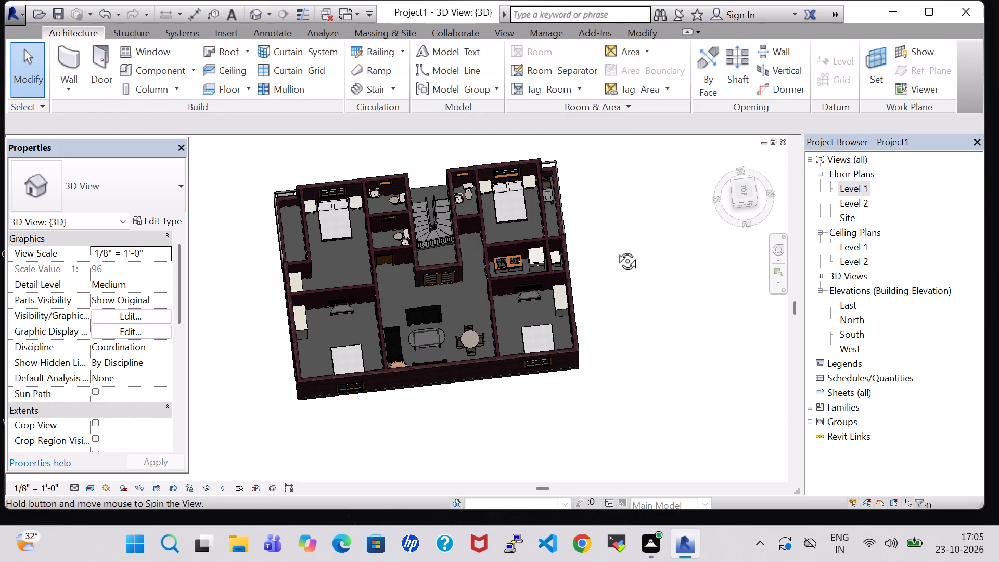
{"action": "middle_click_drag", "start_coordinate": [616, 249], "coordinate": [619, 308], "text": "shift"}
{"action": "middle_click", "coordinate": [619, 308], "text": "shift"}
{"action": "scroll", "coordinate": [622, 219], "scroll_direction": "up", "scroll_amount": 3}
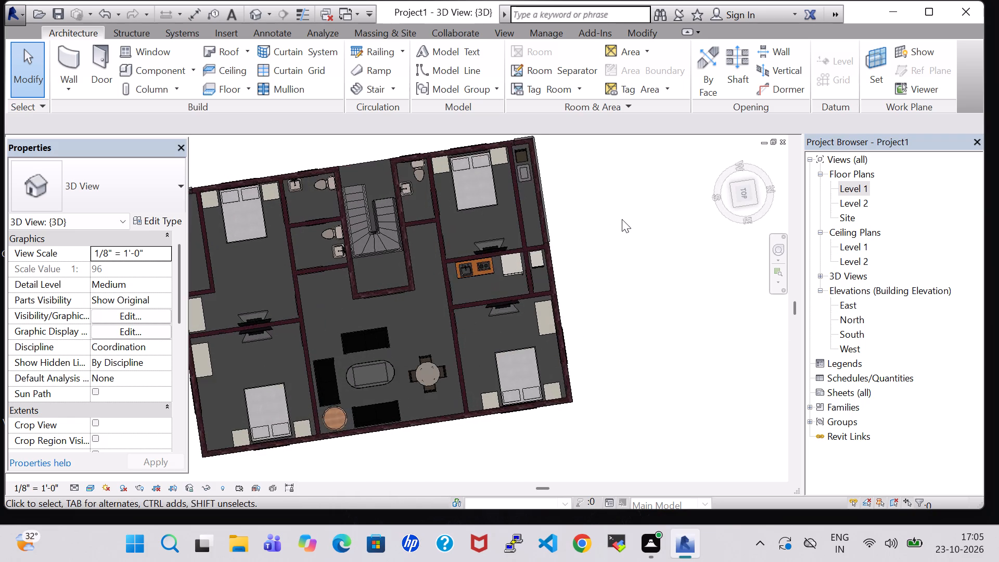
{"action": "scroll", "coordinate": [620, 219], "scroll_direction": "up", "scroll_amount": 1}
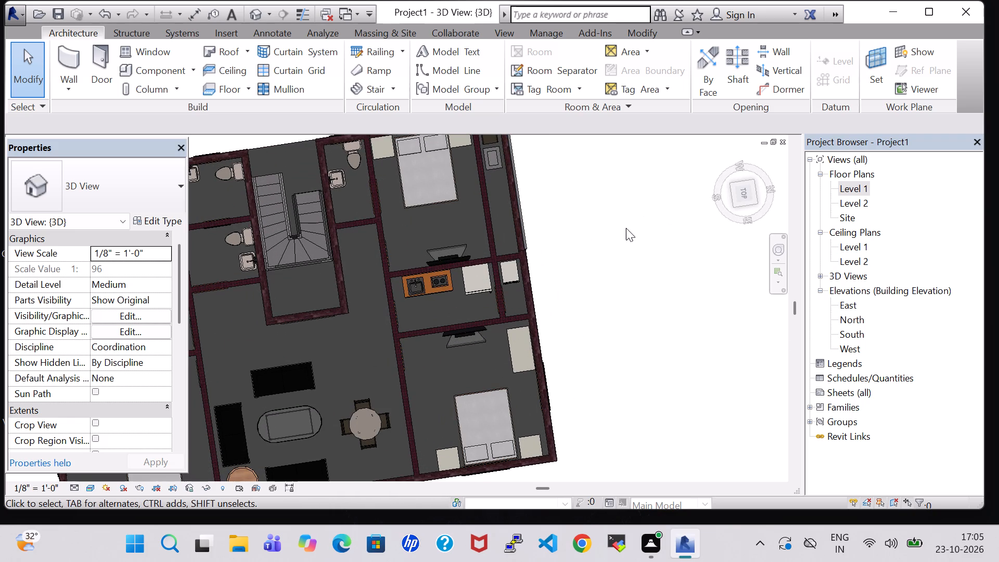
Return to the Level 1 floor plan and look over the layout of the whole floor.
{"action": "double_click", "coordinate": [855, 186]}
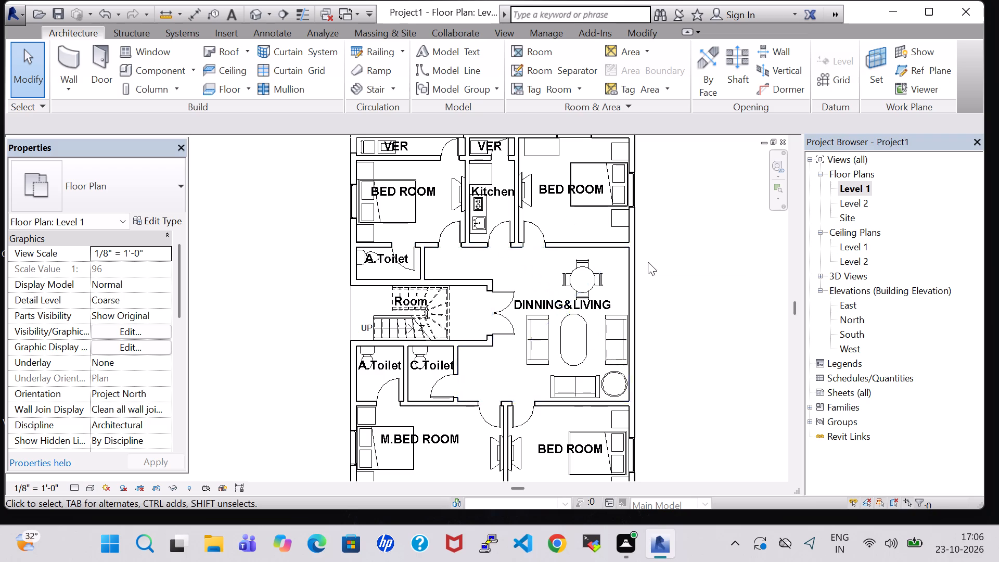
{"action": "scroll", "coordinate": [648, 262], "scroll_direction": "down", "scroll_amount": 2}
{"action": "middle_click_drag", "start_coordinate": [680, 280], "coordinate": [679, 280]}
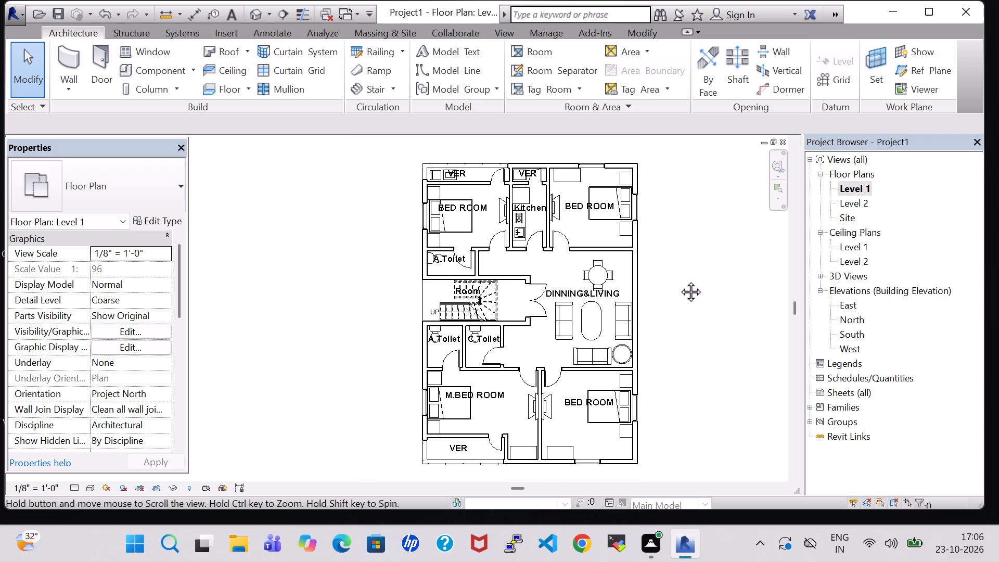
{"action": "middle_click_drag", "start_coordinate": [679, 280], "coordinate": [599, 272]}
{"action": "middle_click", "coordinate": [607, 280]}
{"action": "middle_click_drag", "start_coordinate": [607, 280], "coordinate": [607, 272]}
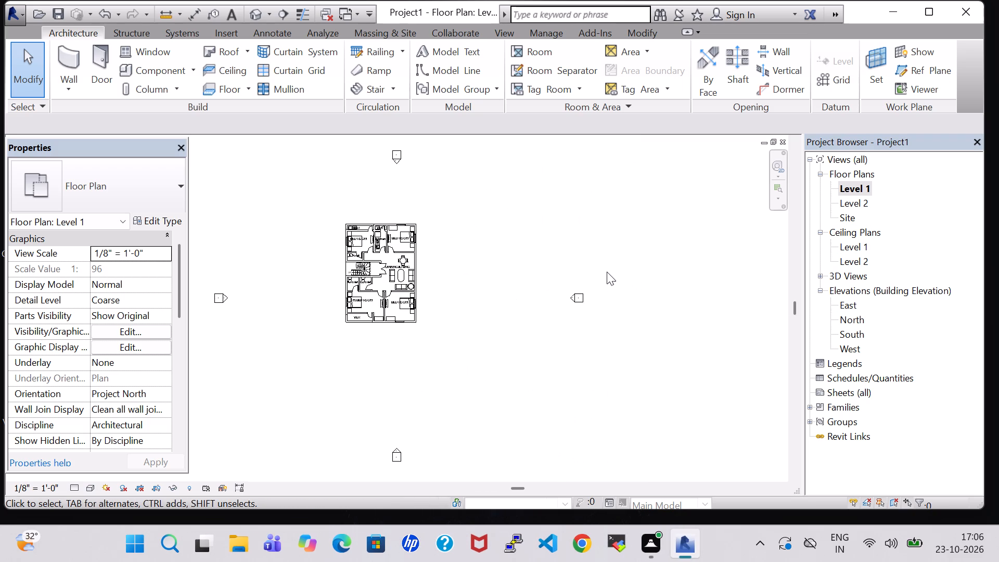
{"action": "middle_click_drag", "start_coordinate": [607, 272], "coordinate": [607, 267]}
{"action": "scroll", "coordinate": [405, 261], "scroll_direction": "up", "scroll_amount": 9}
{"action": "scroll", "coordinate": [539, 261], "scroll_direction": "up", "scroll_amount": 1}
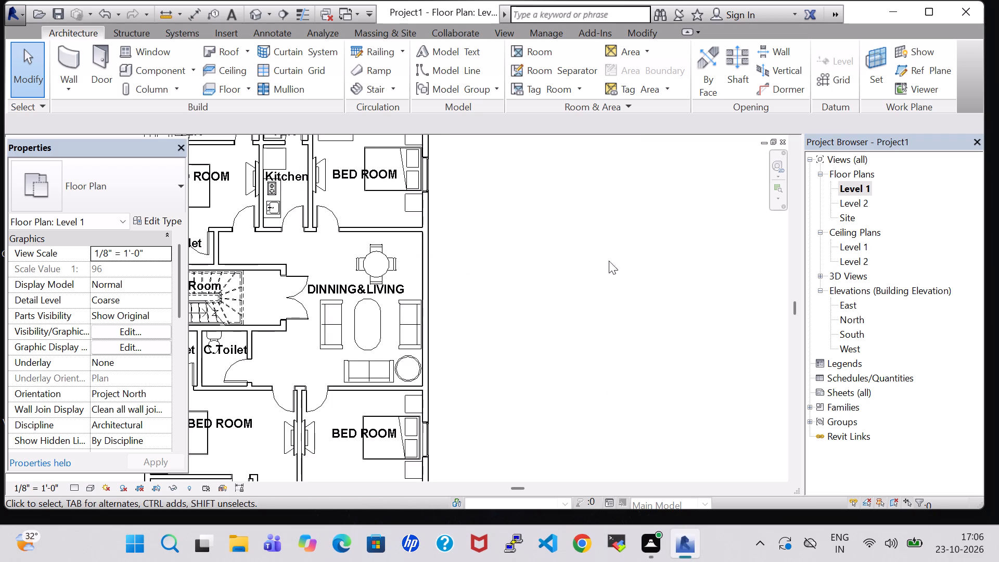
{"action": "scroll", "coordinate": [513, 263], "scroll_direction": "down", "scroll_amount": 1}
{"action": "middle_click_drag", "start_coordinate": [511, 262], "coordinate": [585, 260]}
{"action": "scroll", "coordinate": [527, 262], "scroll_direction": "down", "scroll_amount": 1}
{"action": "middle_click", "coordinate": [586, 260]}
{"action": "middle_click", "coordinate": [586, 260]}
{"action": "middle_click_drag", "start_coordinate": [586, 260], "coordinate": [596, 262]}
{"action": "middle_click", "coordinate": [596, 262]}
{"action": "scroll", "coordinate": [458, 261], "scroll_direction": "up", "scroll_amount": 8}
{"action": "middle_click_drag", "start_coordinate": [458, 260], "coordinate": [577, 264]}
{"action": "middle_click_drag", "start_coordinate": [581, 264], "coordinate": [586, 264]}
{"action": "middle_click", "coordinate": [665, 261]}
{"action": "middle_click", "coordinate": [665, 261]}
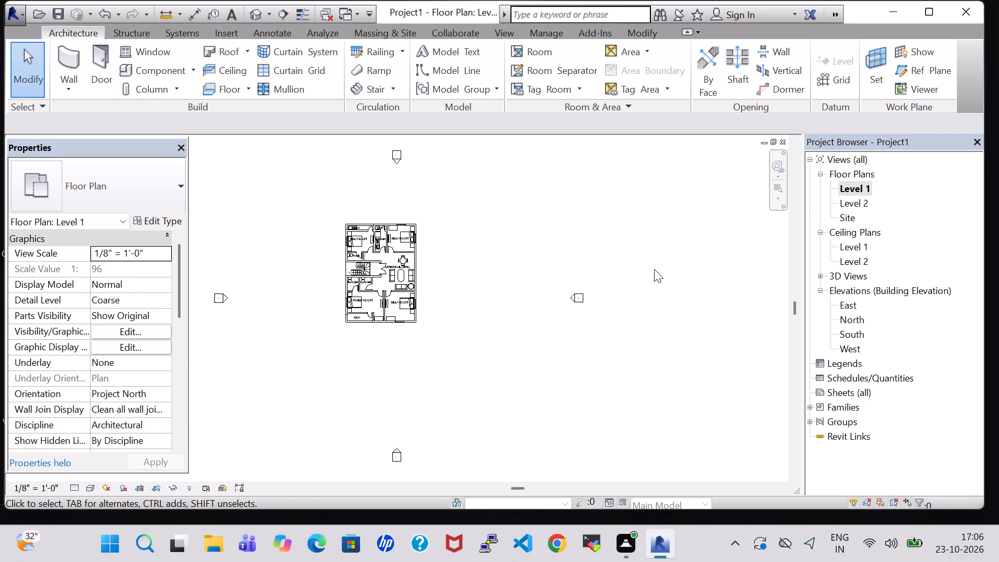
{"action": "scroll", "coordinate": [386, 246], "scroll_direction": "up", "scroll_amount": 8}
{"action": "middle_click_drag", "start_coordinate": [502, 268], "coordinate": [544, 261]}
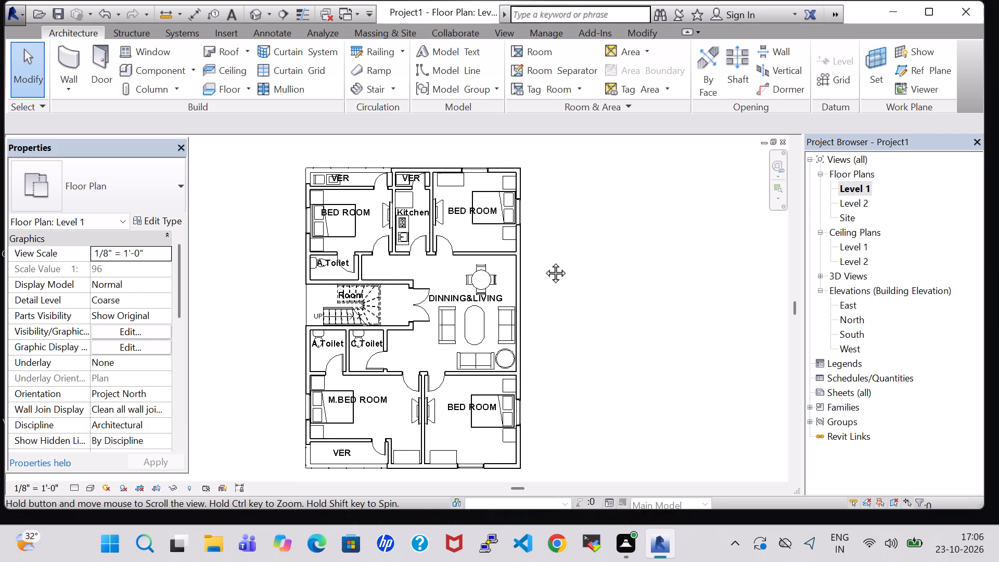
{"action": "middle_click_drag", "start_coordinate": [544, 261], "coordinate": [565, 251]}
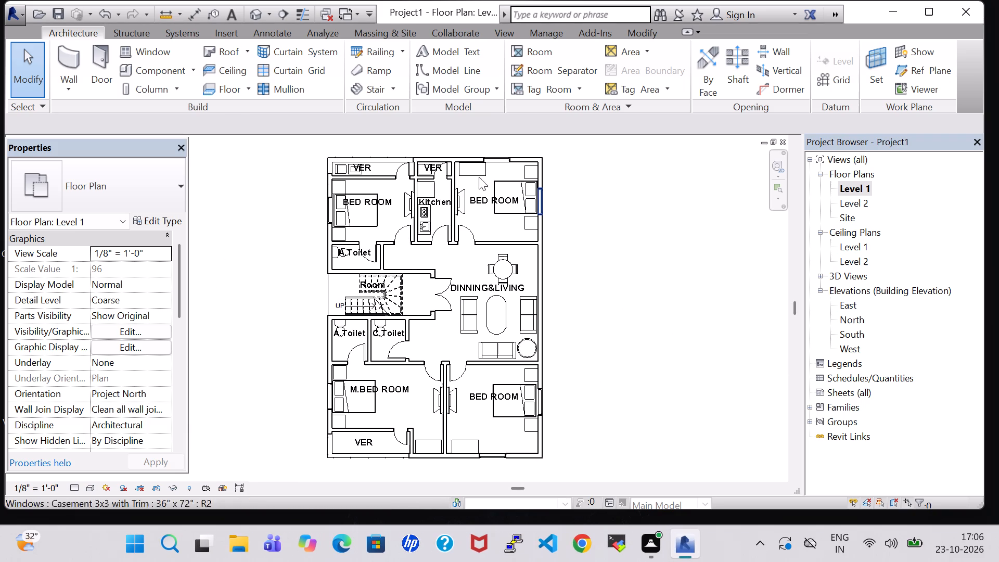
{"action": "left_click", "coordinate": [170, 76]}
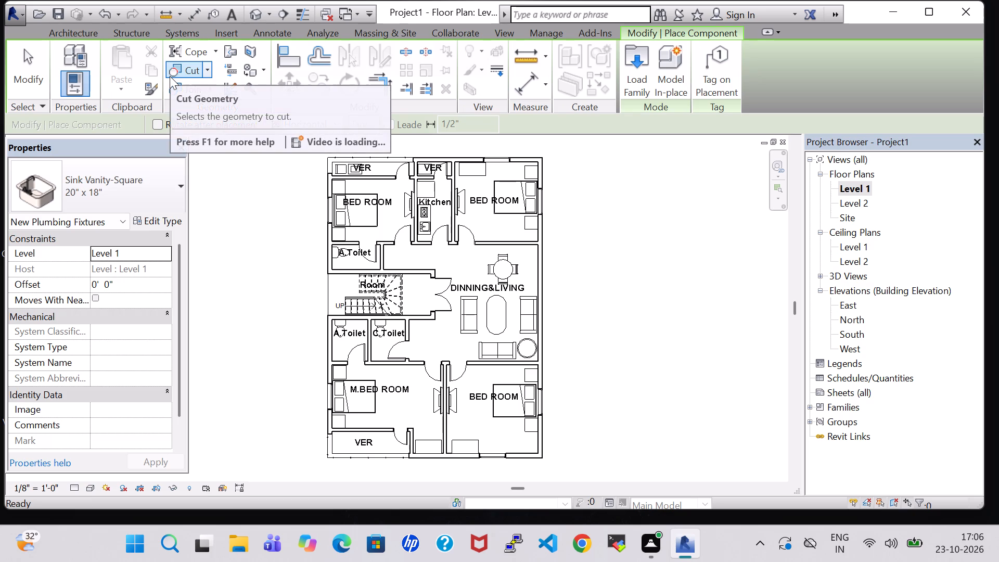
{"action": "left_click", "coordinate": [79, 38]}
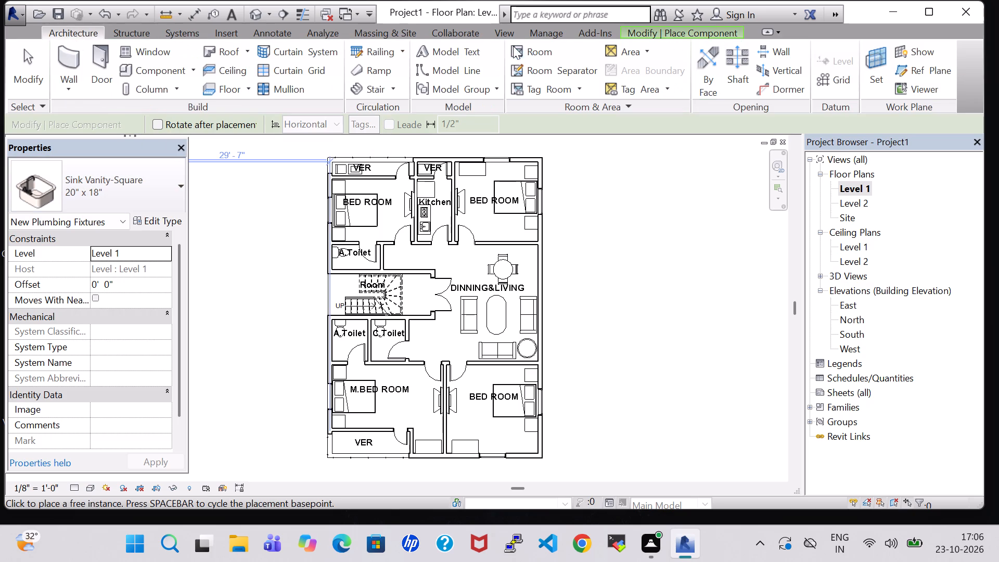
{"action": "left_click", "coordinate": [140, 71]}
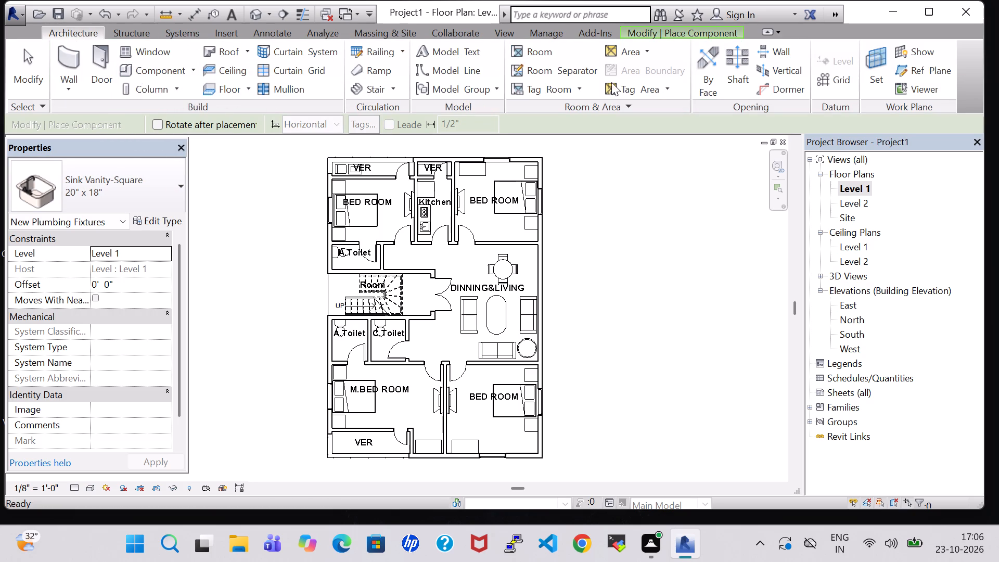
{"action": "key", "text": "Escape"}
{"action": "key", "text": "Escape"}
Load the Sink Vanity-Round family from the Plumbing Architectural Fixtures Sinks library as a component for placement.
{"action": "left_click", "coordinate": [144, 63]}
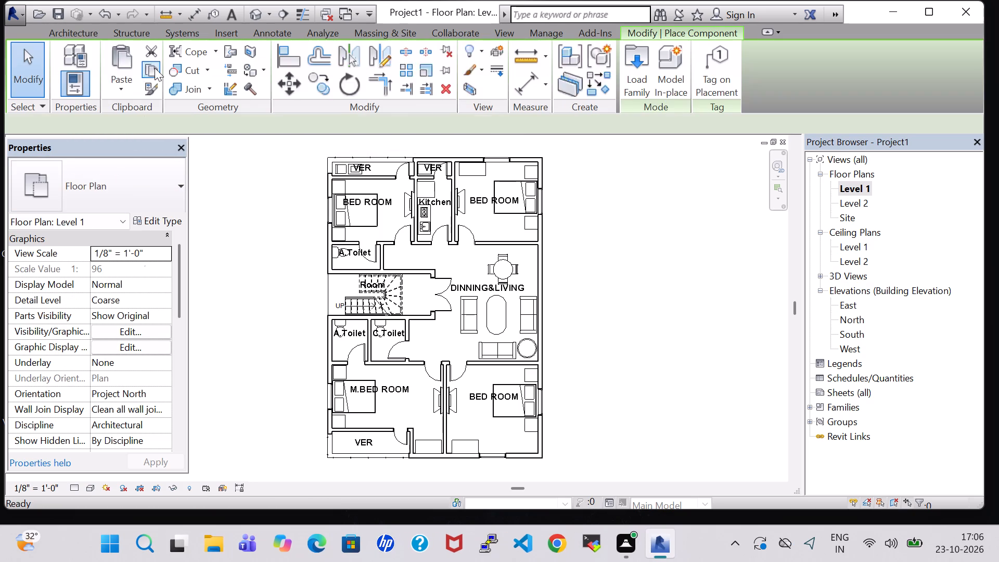
{"action": "left_click", "coordinate": [635, 74]}
{"action": "scroll", "coordinate": [588, 271], "scroll_direction": "down", "scroll_amount": 1}
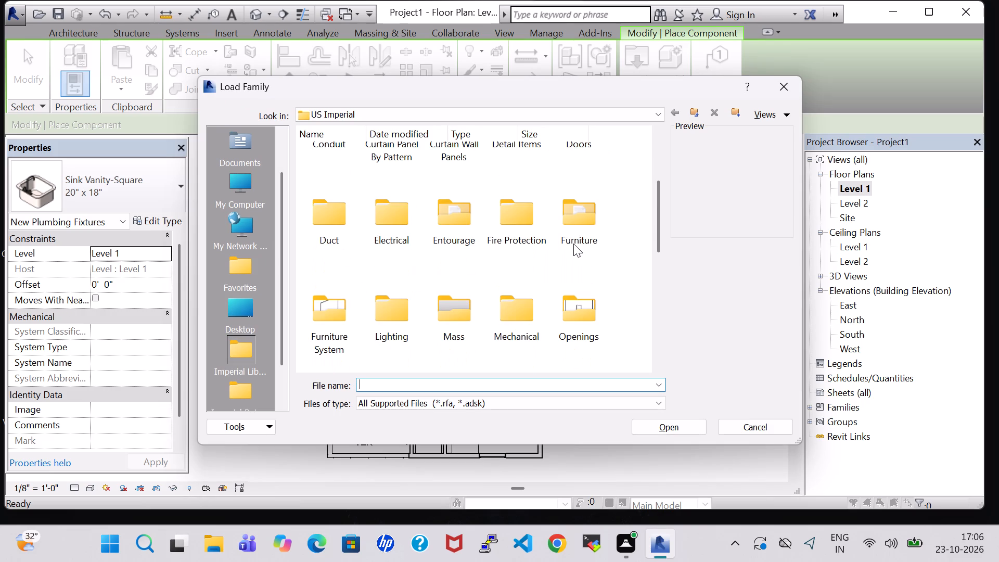
{"action": "scroll", "coordinate": [536, 239], "scroll_direction": "down", "scroll_amount": 1}
{"action": "double_click", "coordinate": [457, 251]}
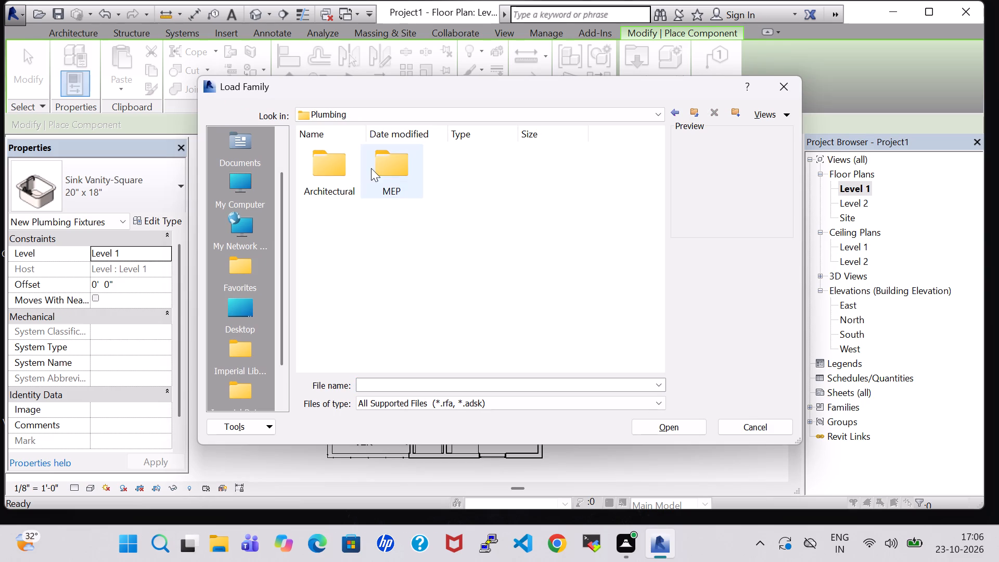
{"action": "double_click", "coordinate": [342, 168]}
{"action": "double_click", "coordinate": [388, 171]}
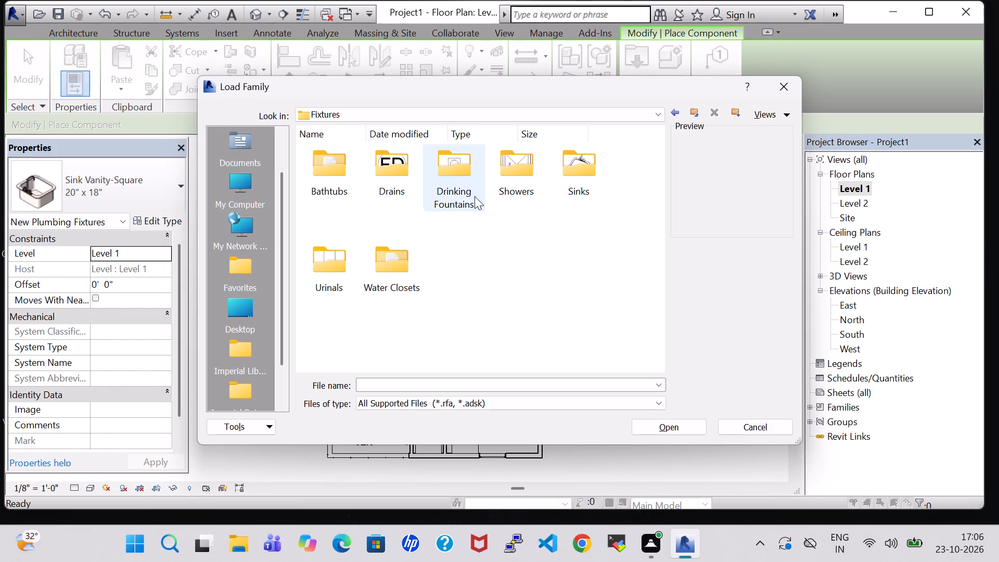
{"action": "double_click", "coordinate": [574, 178]}
{"action": "left_click", "coordinate": [597, 182]}
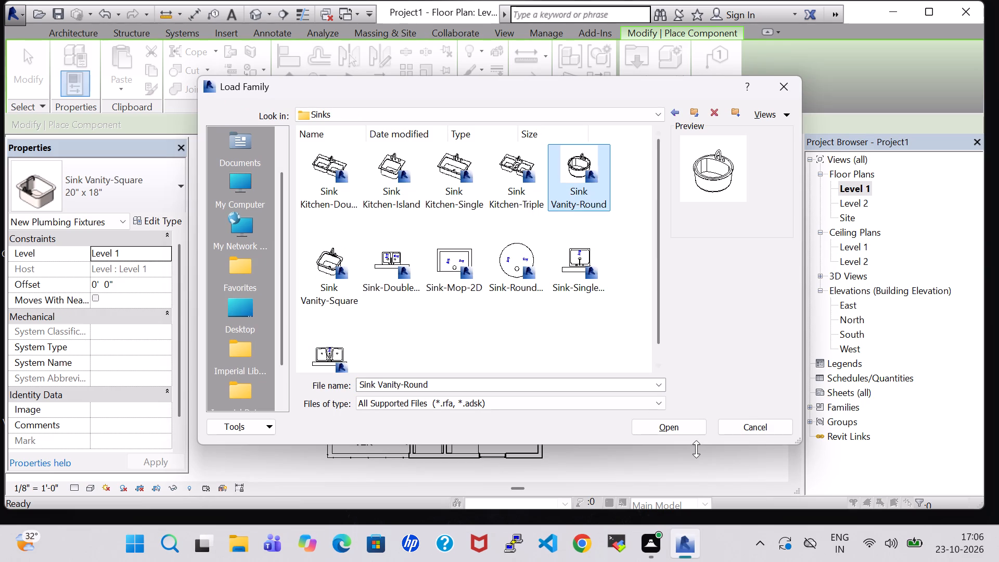
{"action": "left_click", "coordinate": [689, 429]}
Place the round vanity sink in the DINNING&LIVING room, rotated with its back against the stair room wall near the double door.
{"action": "scroll", "coordinate": [494, 259], "scroll_direction": "up", "scroll_amount": 11}
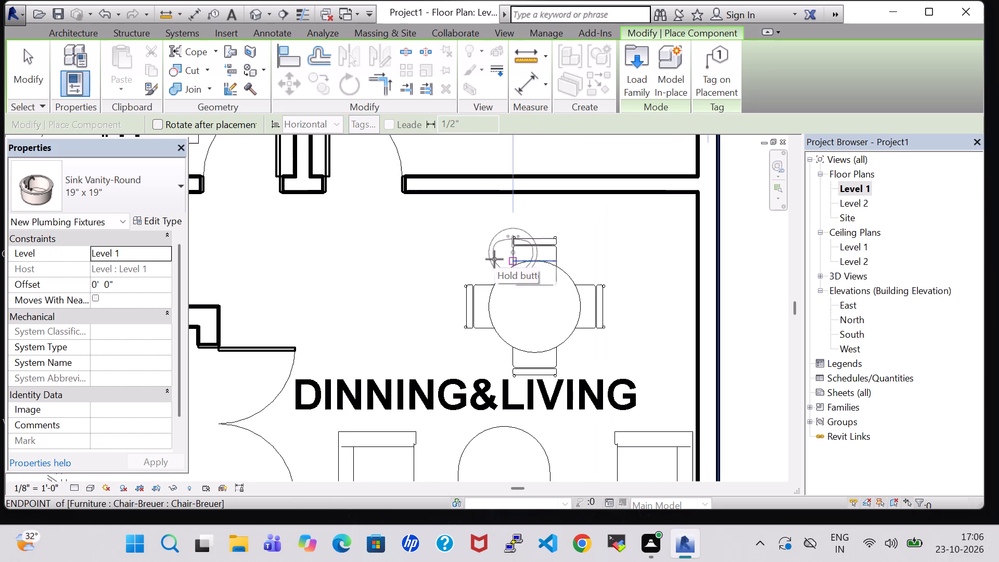
{"action": "scroll", "coordinate": [283, 306], "scroll_direction": "down", "scroll_amount": 4}
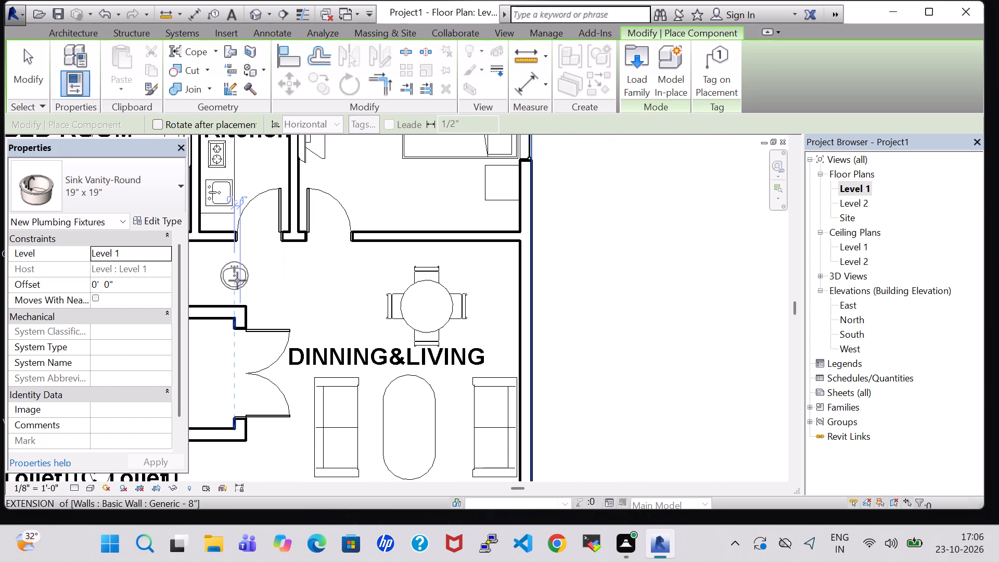
{"action": "scroll", "coordinate": [222, 280], "scroll_direction": "down", "scroll_amount": 4}
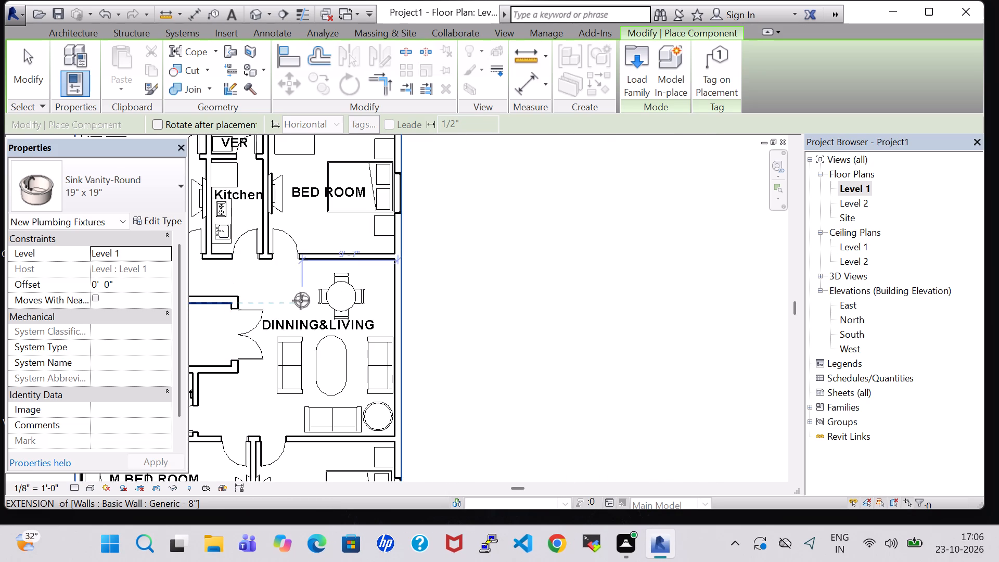
{"action": "middle_click", "coordinate": [283, 303]}
{"action": "middle_click_drag", "start_coordinate": [296, 303], "coordinate": [436, 297]}
{"action": "scroll", "coordinate": [355, 301], "scroll_direction": "up", "scroll_amount": 3}
{"action": "key", "text": "space"}
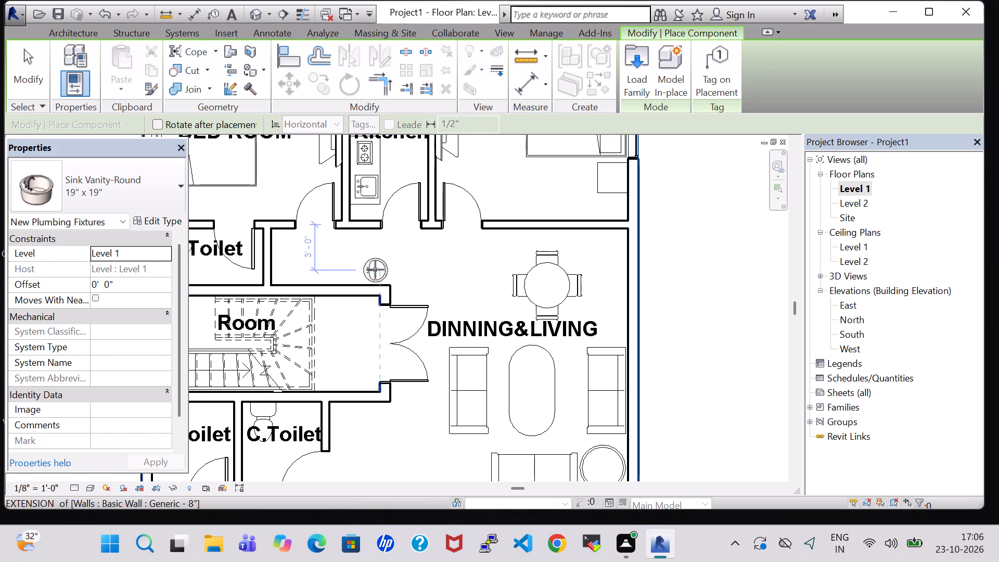
{"action": "key", "text": "space"}
{"action": "scroll", "coordinate": [375, 269], "scroll_direction": "up", "scroll_amount": 8}
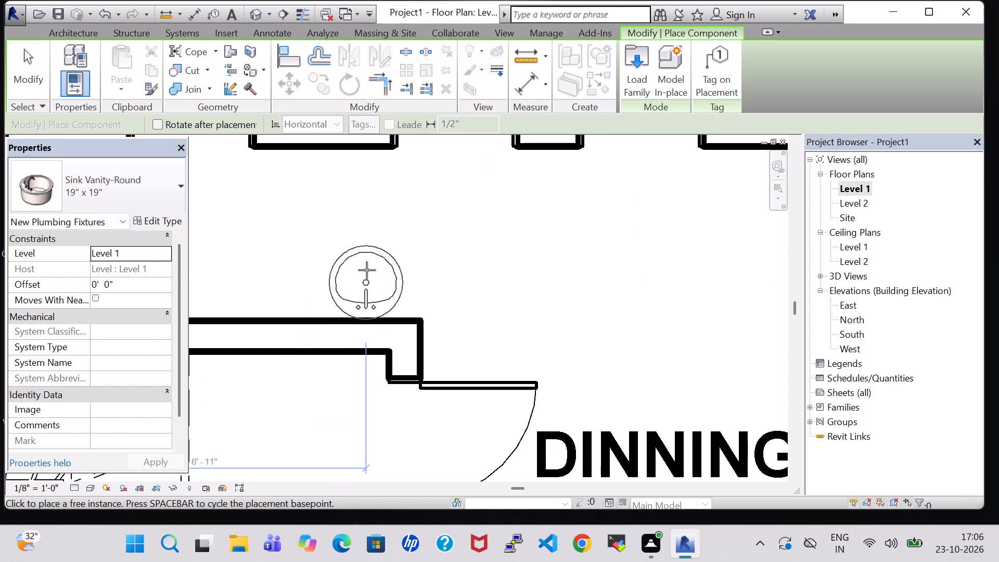
{"action": "left_click", "coordinate": [367, 270]}
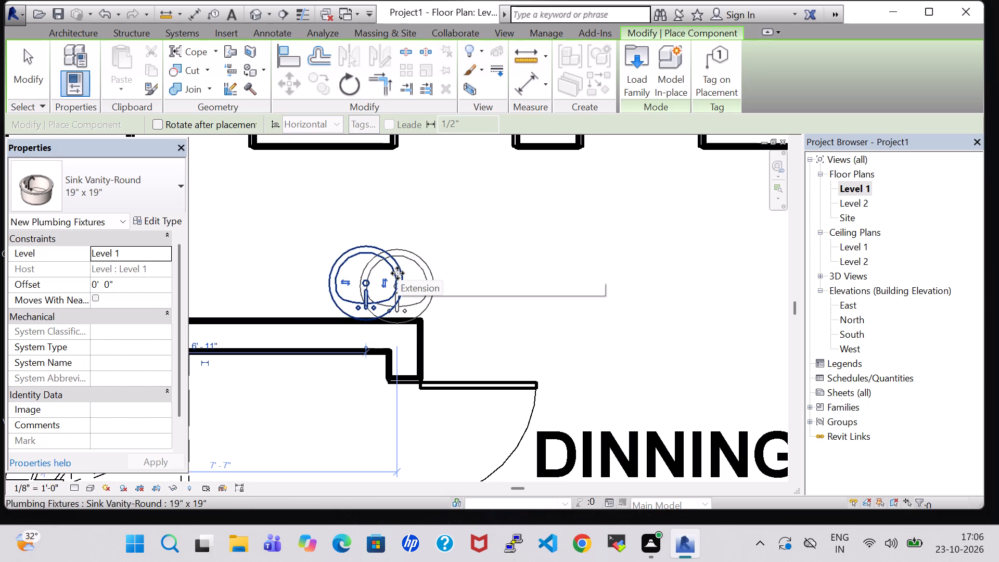
{"action": "key", "text": "Escape"}
{"action": "key", "text": "Escape"}
Set the offset of the round vanity sink to 2' 0".
{"action": "left_click", "coordinate": [386, 264]}
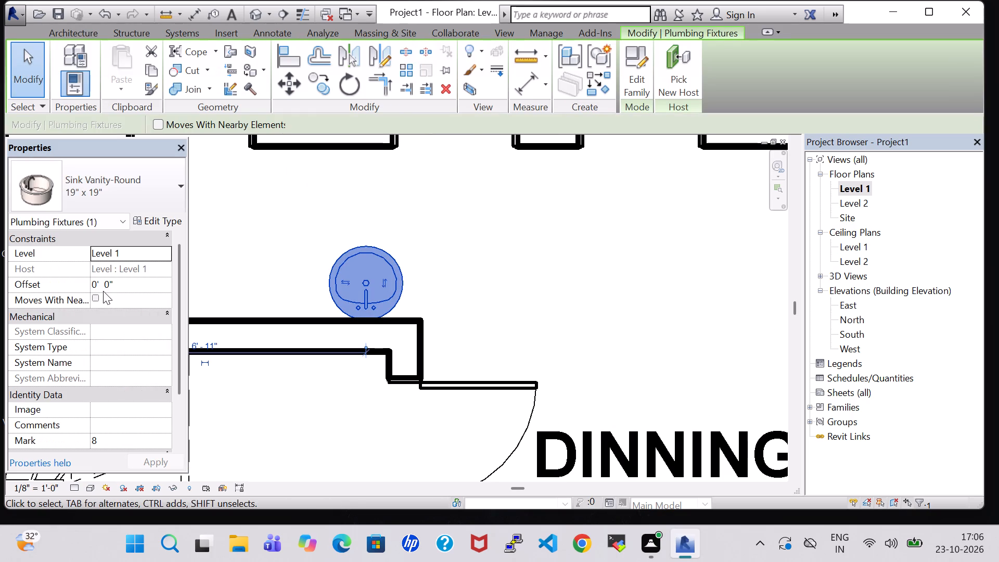
{"action": "left_click", "coordinate": [98, 283]}
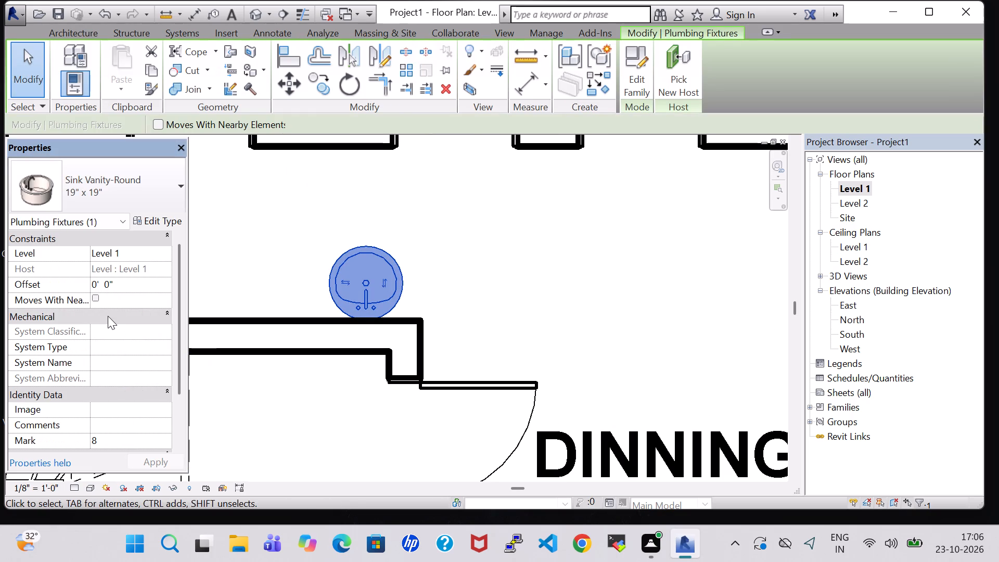
{"action": "key", "text": "BackSpace"}
{"action": "key", "text": "2"}
{"action": "key", "text": "Return"}
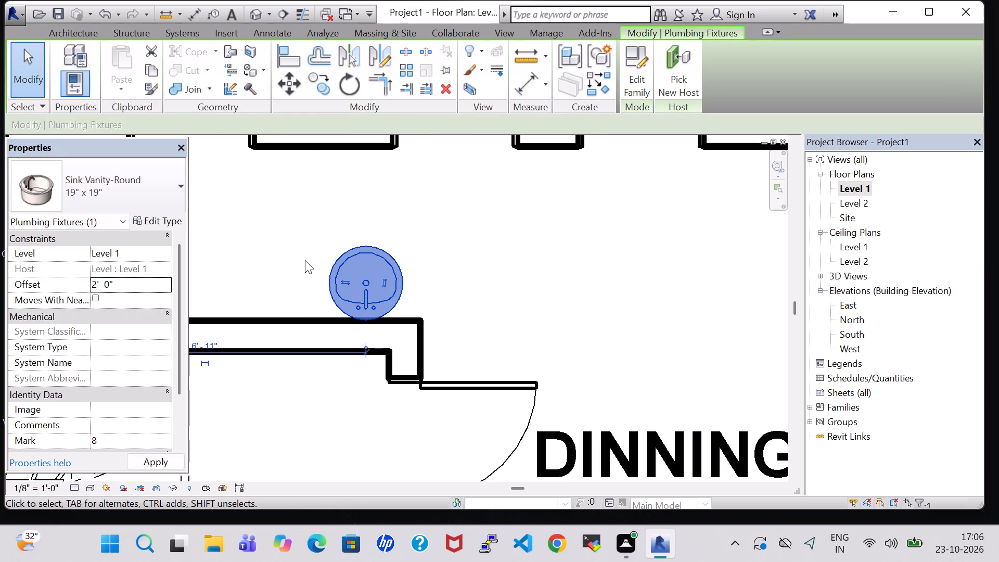
Load the Mirror-Ellipse family from the US Imperial Furniture library as a component for placement.
{"action": "left_click", "coordinate": [66, 36]}
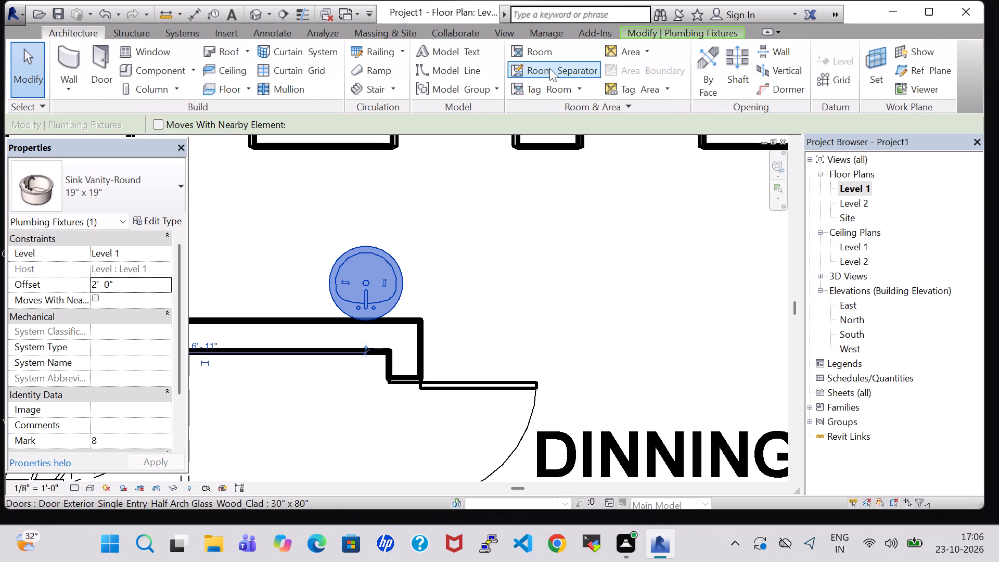
{"action": "left_click", "coordinate": [126, 71]}
{"action": "left_click", "coordinate": [642, 77]}
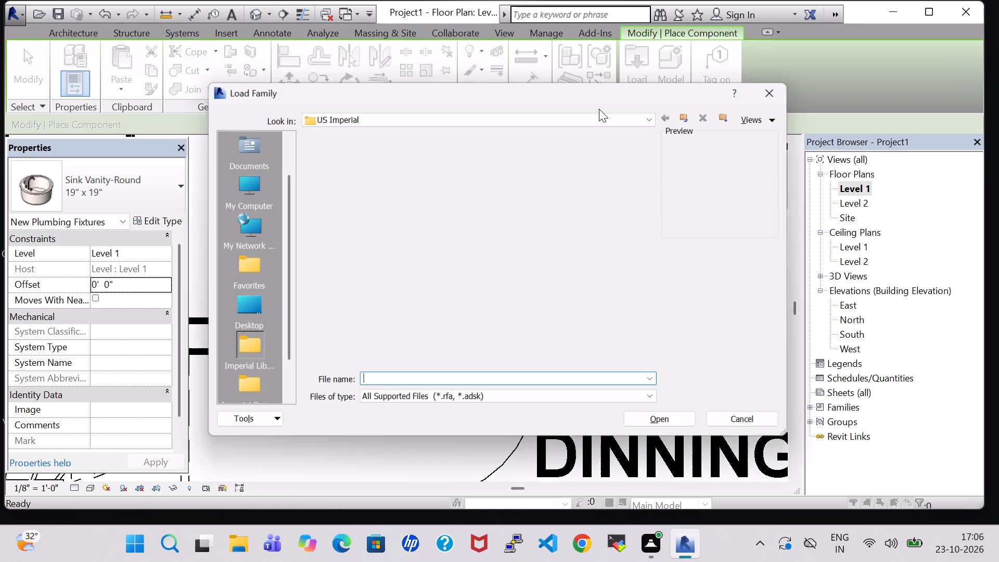
{"action": "scroll", "coordinate": [566, 226], "scroll_direction": "down", "scroll_amount": 1}
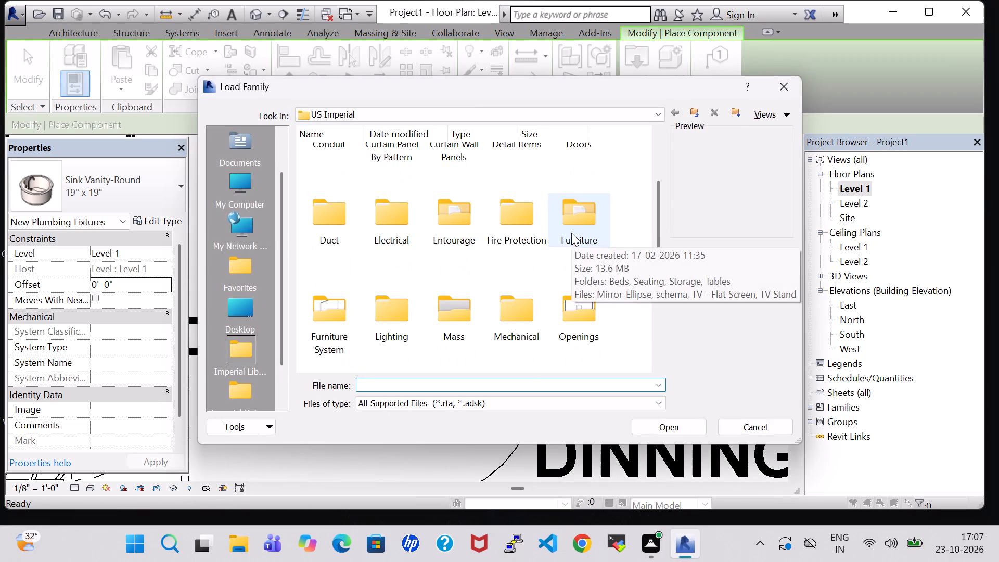
{"action": "scroll", "coordinate": [574, 231], "scroll_direction": "down", "scroll_amount": 1}
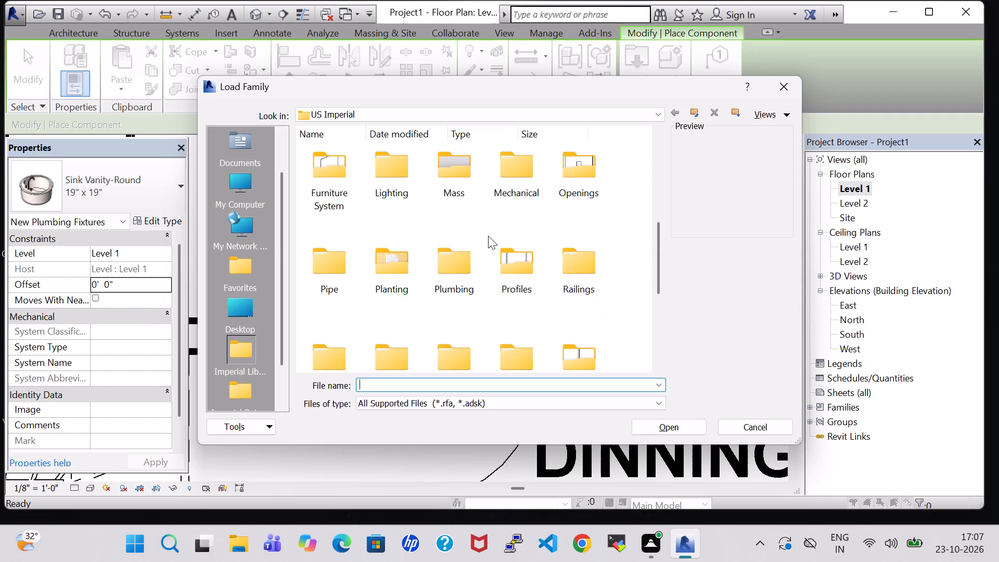
{"action": "scroll", "coordinate": [571, 197], "scroll_direction": "up", "scroll_amount": 1}
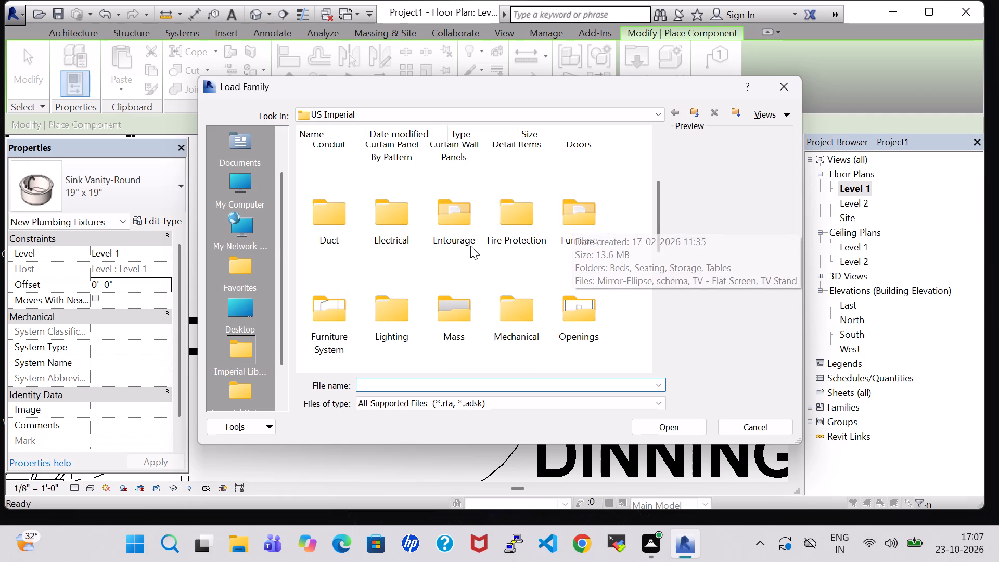
{"action": "scroll", "coordinate": [469, 246], "scroll_direction": "down", "scroll_amount": 1}
{"action": "scroll", "coordinate": [459, 249], "scroll_direction": "up", "scroll_amount": 3}
{"action": "scroll", "coordinate": [567, 258], "scroll_direction": "down", "scroll_amount": 1}
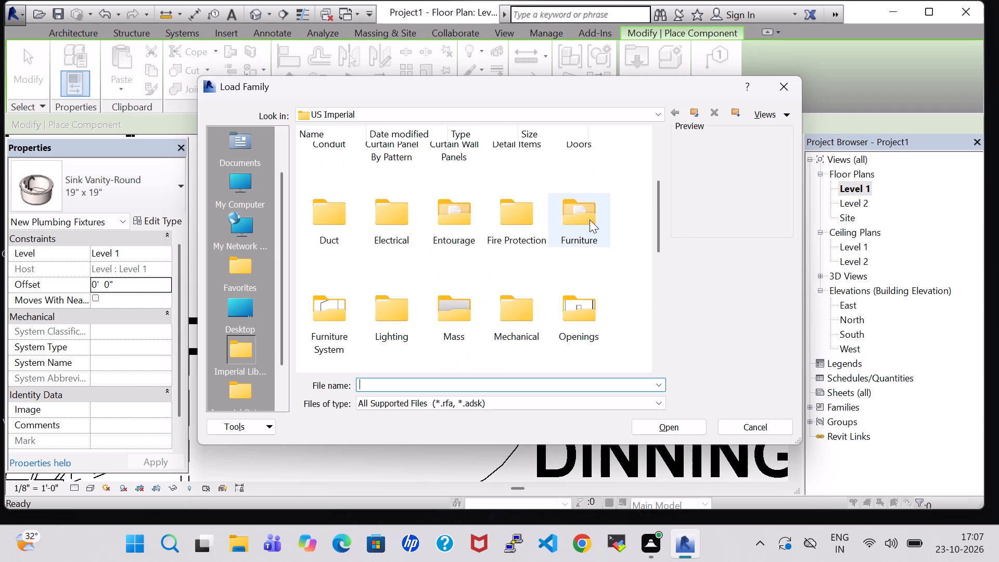
{"action": "double_click", "coordinate": [590, 220]}
{"action": "left_click", "coordinate": [579, 157]}
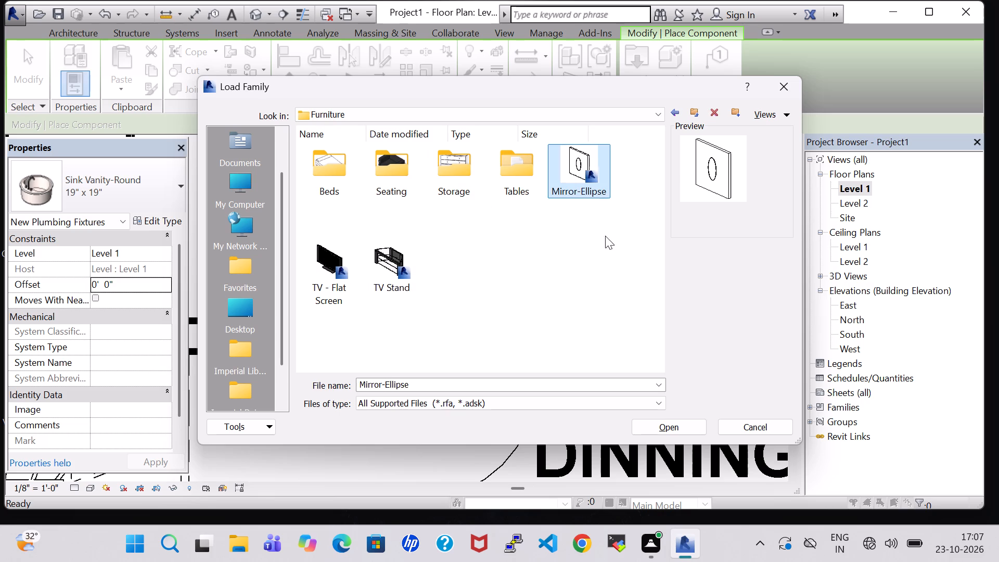
{"action": "left_click", "coordinate": [665, 429]}
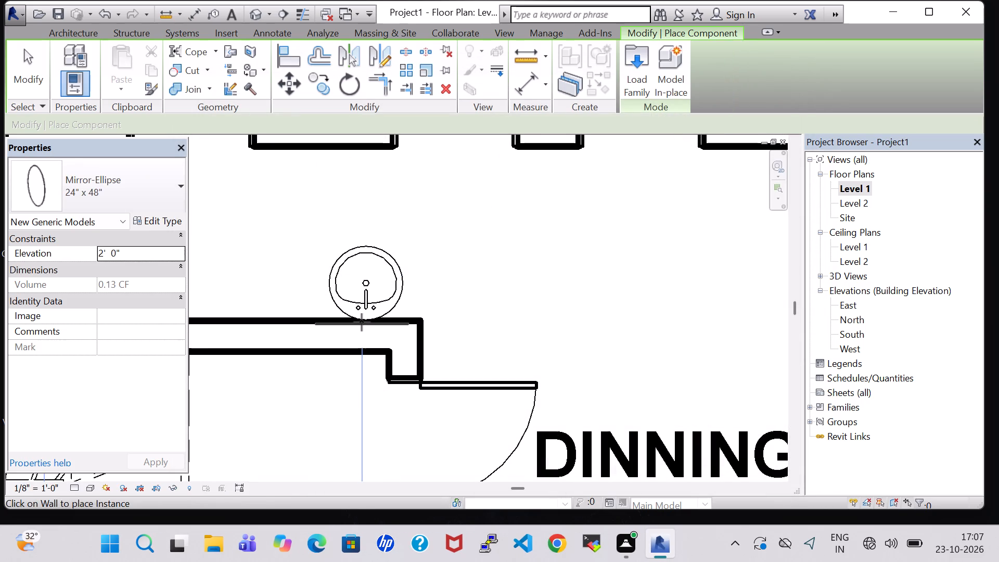
Place a 24" x 48" elliptical mirror on the stair room wall directly behind the round vanity sink.
{"action": "left_click", "coordinate": [364, 316]}
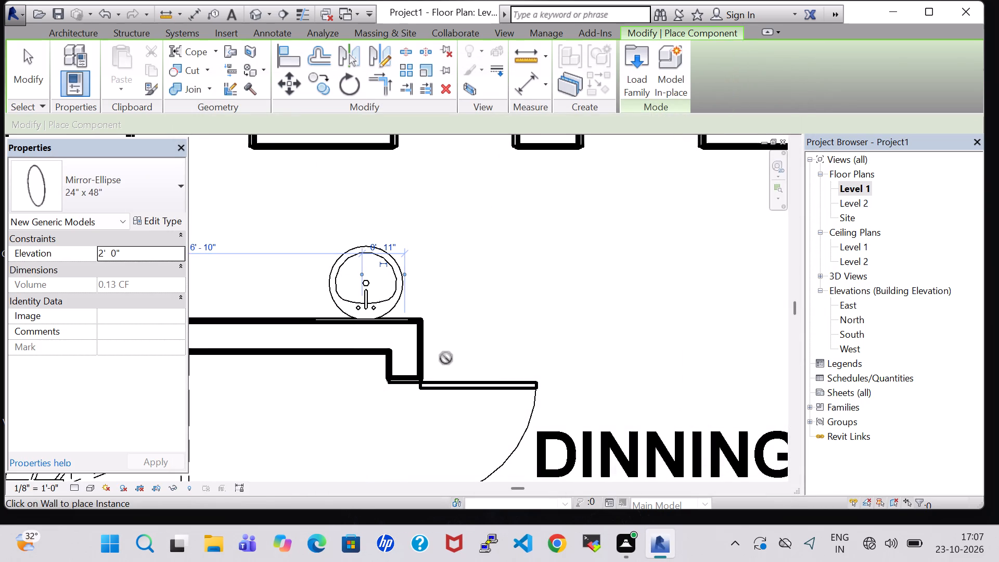
{"action": "key", "text": "Escape"}
{"action": "key", "text": "Escape"}
In the 3D view, raise the elliptical mirror to an elevation of 5' 0" and nudge it slightly along the wall above the round sink.
{"action": "left_click", "coordinate": [254, 16]}
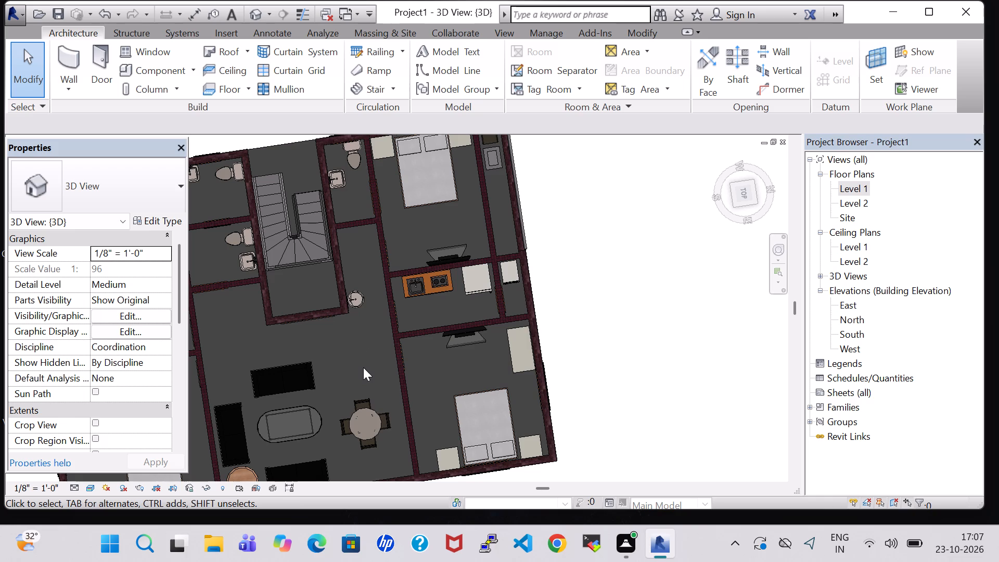
{"action": "middle_click_drag", "start_coordinate": [364, 344], "coordinate": [258, 278], "text": "shift"}
{"action": "middle_click_drag", "start_coordinate": [293, 281], "coordinate": [531, 248]}
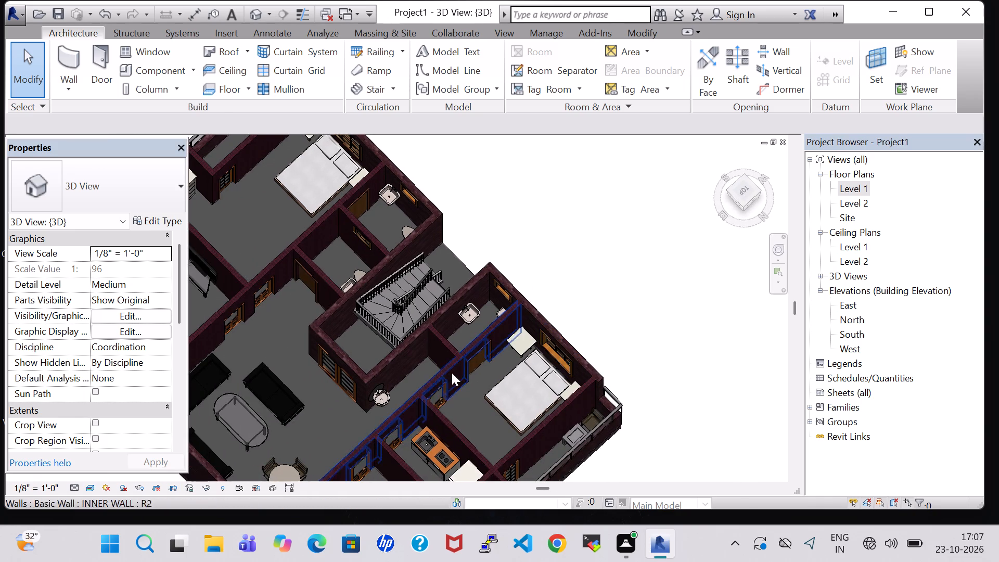
{"action": "middle_click_drag", "start_coordinate": [389, 388], "coordinate": [364, 245], "text": "shift"}
{"action": "scroll", "coordinate": [341, 270], "scroll_direction": "up", "scroll_amount": 6}
{"action": "middle_click_drag", "start_coordinate": [340, 272], "coordinate": [340, 279], "text": "shift"}
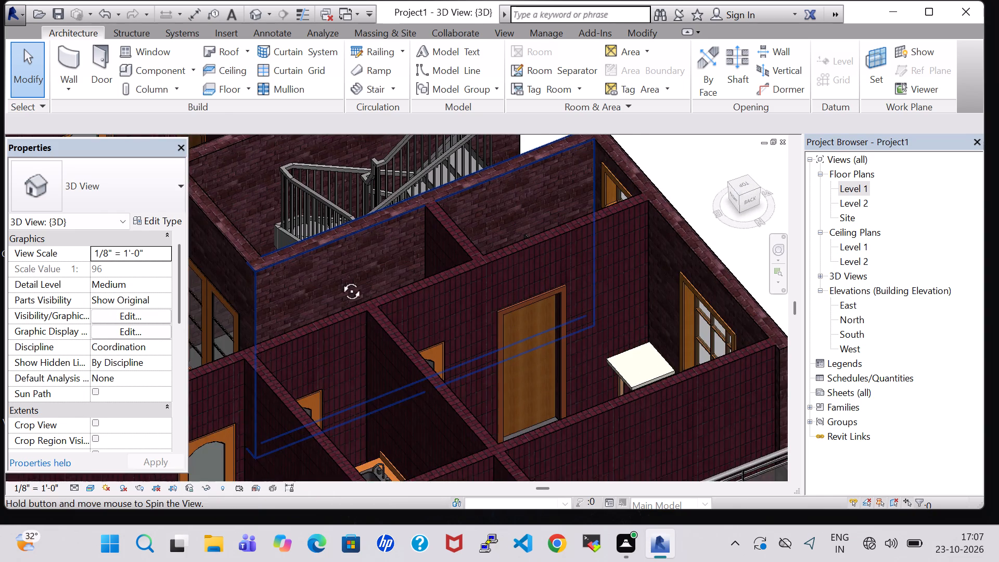
{"action": "middle_click_drag", "start_coordinate": [340, 279], "coordinate": [350, 358], "text": "shift"}
{"action": "middle_click_drag", "start_coordinate": [356, 350], "coordinate": [316, 141]}
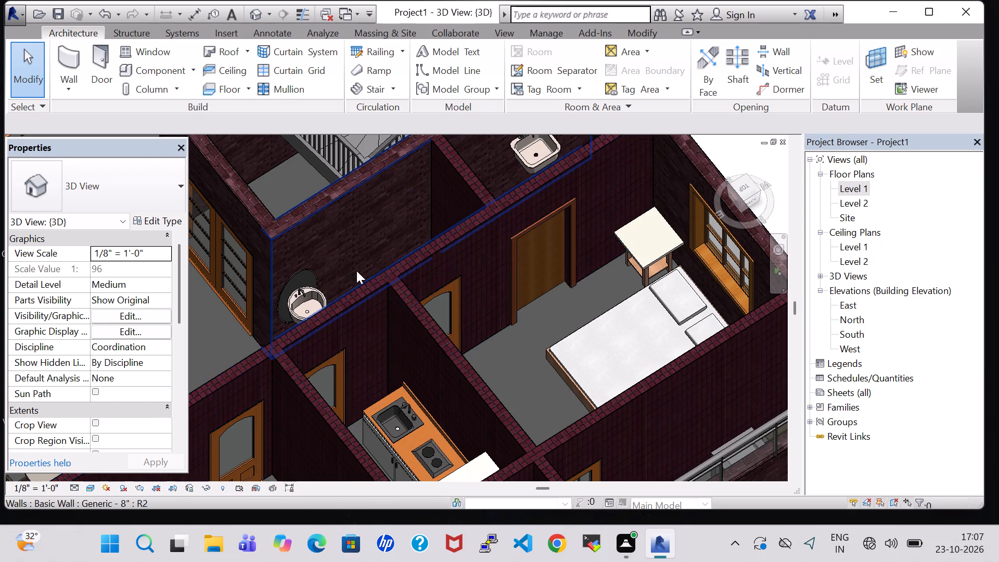
{"action": "middle_click_drag", "start_coordinate": [356, 271], "coordinate": [356, 284], "text": "shift"}
{"action": "left_click", "coordinate": [309, 289]}
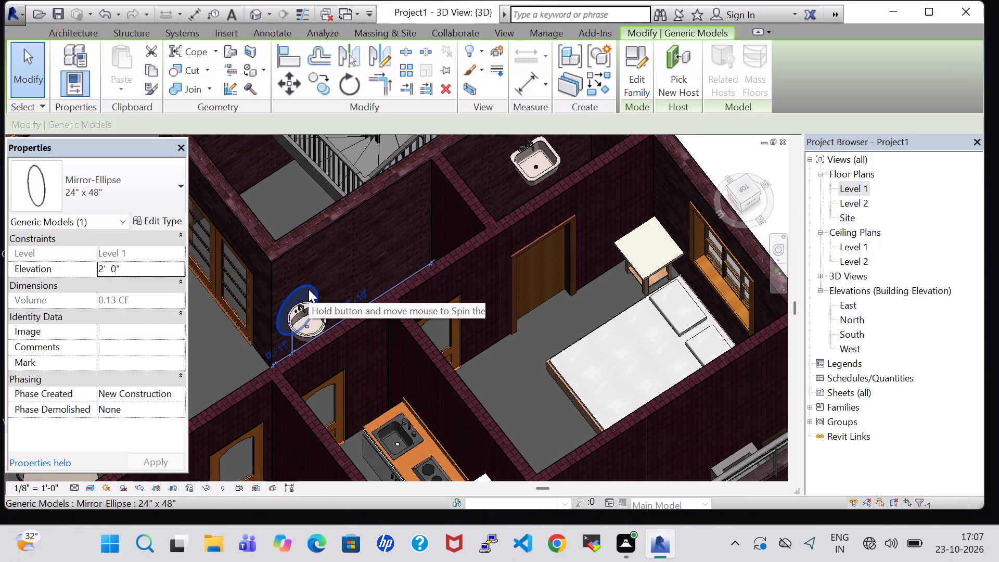
{"action": "key", "text": "Up"}
{"action": "key", "text": "Up"}
{"action": "key", "text": "Up"}
{"action": "key", "text": "Up"}
{"action": "key", "text": "Up"}
{"action": "key", "text": "Up"}
{"action": "key", "text": "Up"}
{"action": "key", "text": "Up"}
{"action": "key", "text": "Up"}
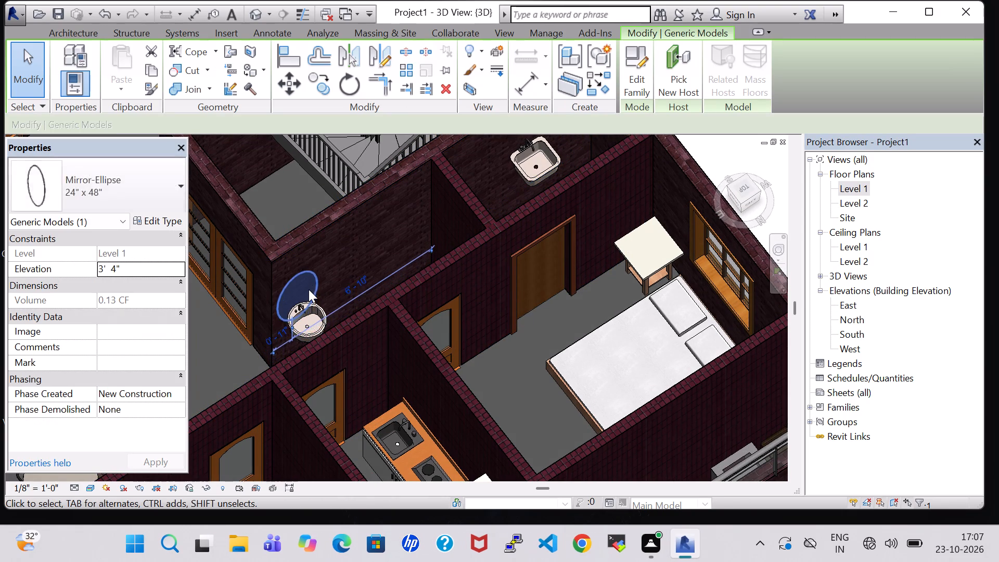
{"action": "key", "text": "Up"}
{"action": "key", "text": "Up"}
{"action": "key", "text": "Up"}
{"action": "key", "text": "Up"}
{"action": "key", "text": "Up"}
{"action": "key", "text": "Up"}
{"action": "key", "text": "Up"}
{"action": "key", "text": "Up"}
{"action": "key", "text": "Up"}
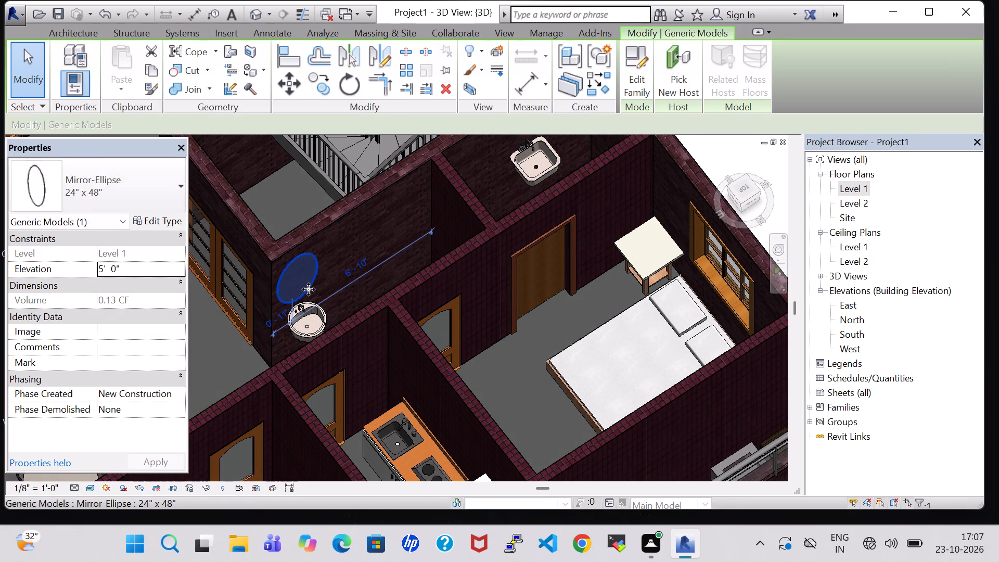
{"action": "key", "text": "Right"}
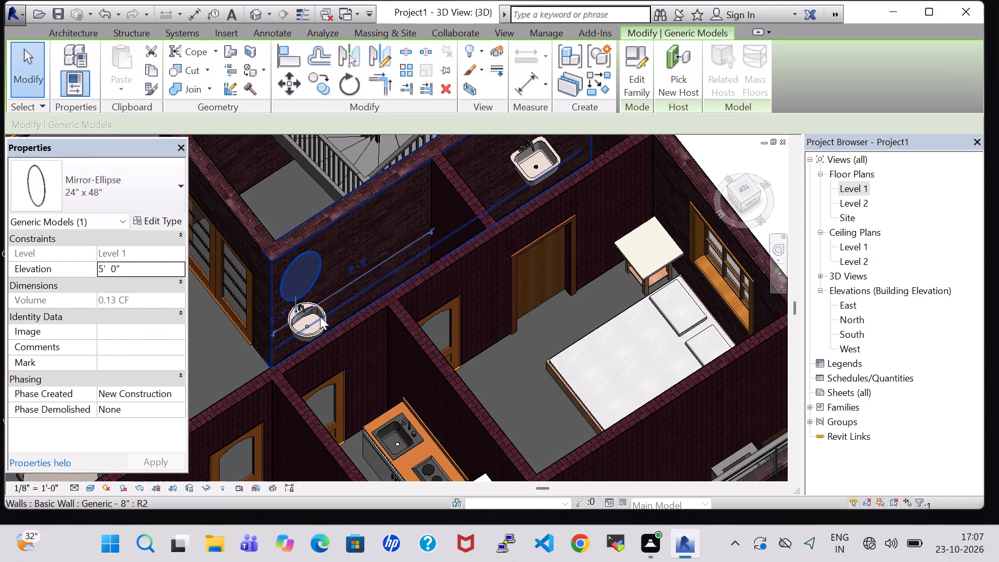
{"action": "left_click", "coordinate": [222, 353]}
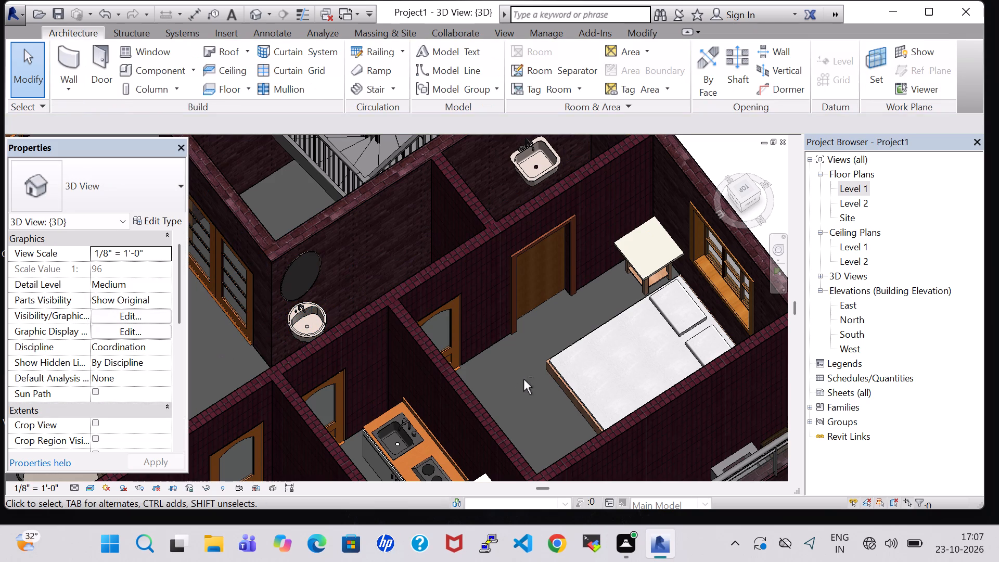
Examine the Level 1 floor plan and the furnished rooms and fixtures from above in the 3D view.
{"action": "middle_click_drag", "start_coordinate": [522, 380], "coordinate": [483, 383], "text": "shift"}
{"action": "double_click", "coordinate": [858, 187]}
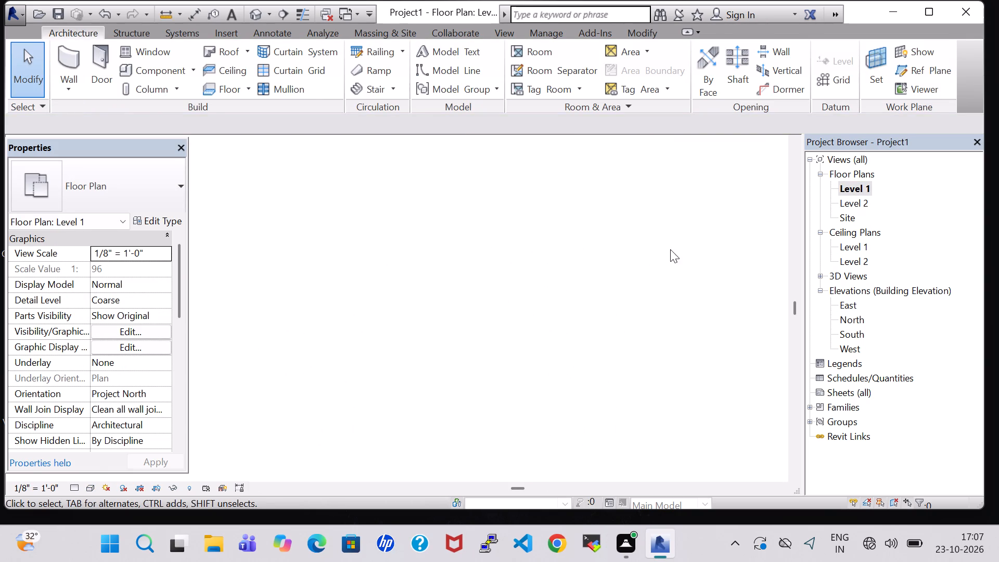
{"action": "scroll", "coordinate": [652, 264], "scroll_direction": "down", "scroll_amount": 15}
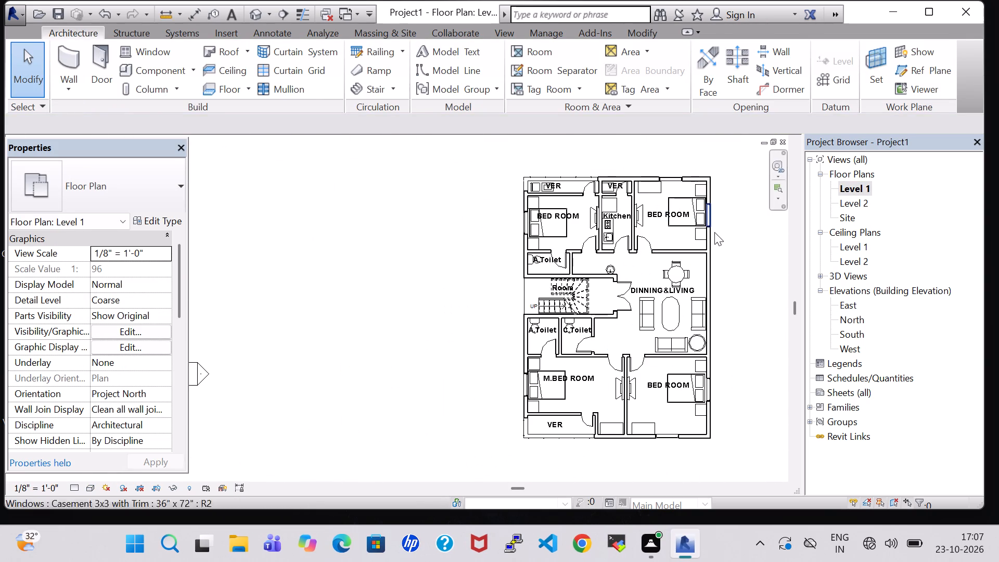
{"action": "middle_click_drag", "start_coordinate": [731, 247], "coordinate": [590, 248]}
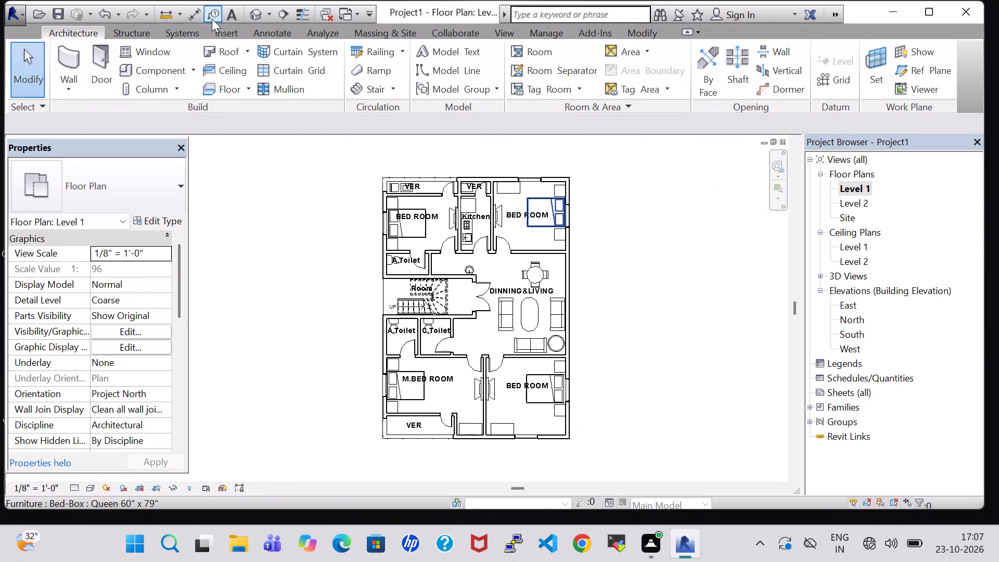
{"action": "left_click", "coordinate": [251, 17]}
{"action": "scroll", "coordinate": [515, 284], "scroll_direction": "down", "scroll_amount": 3}
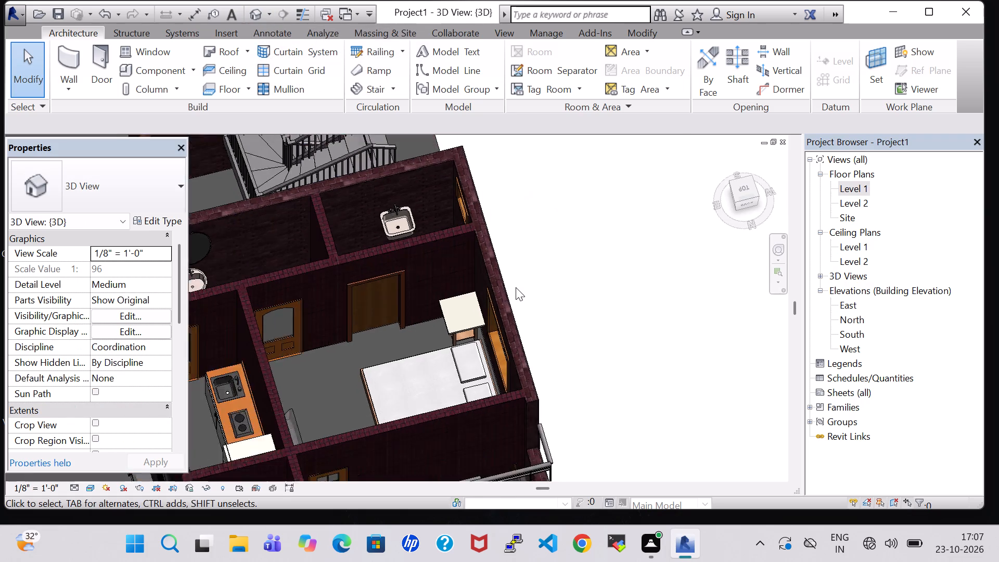
{"action": "scroll", "coordinate": [516, 287], "scroll_direction": "down", "scroll_amount": 1}
{"action": "scroll", "coordinate": [600, 311], "scroll_direction": "down", "scroll_amount": 2}
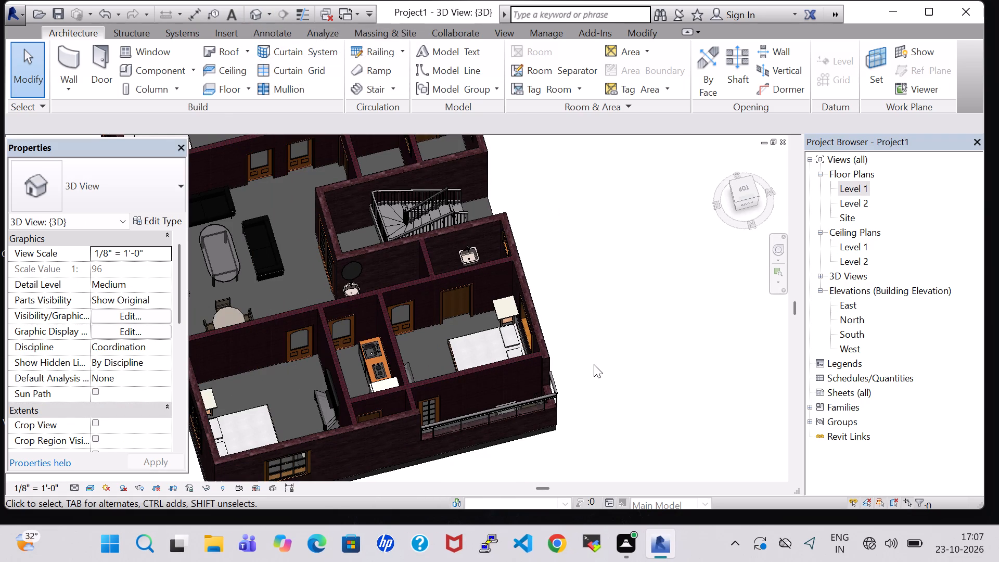
{"action": "middle_click_drag", "start_coordinate": [586, 364], "coordinate": [645, 378], "text": "shift"}
{"action": "middle_click_drag", "start_coordinate": [707, 415], "coordinate": [685, 434]}
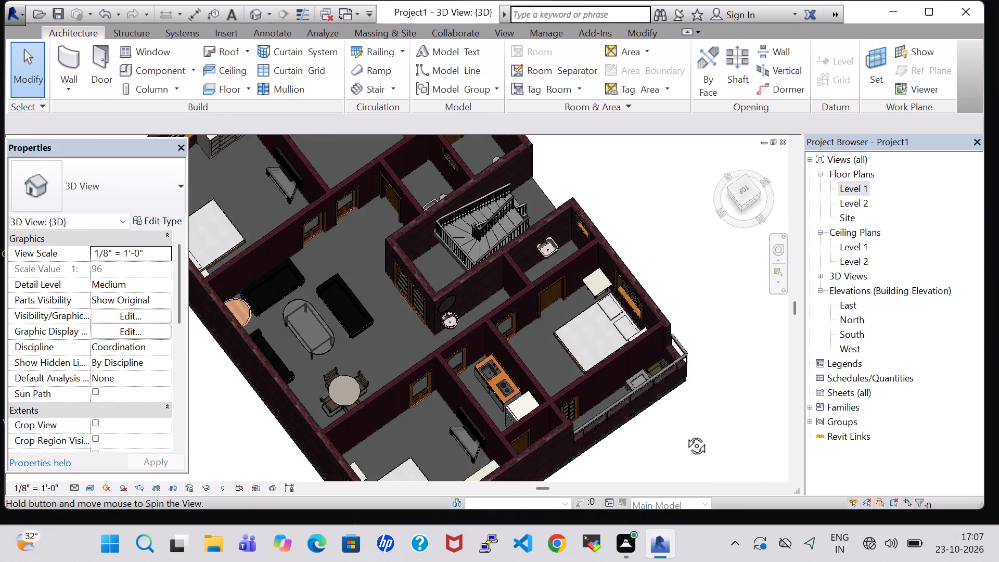
{"action": "middle_click_drag", "start_coordinate": [685, 434], "coordinate": [684, 435]}
{"action": "middle_click_drag", "start_coordinate": [621, 220], "coordinate": [711, 284]}
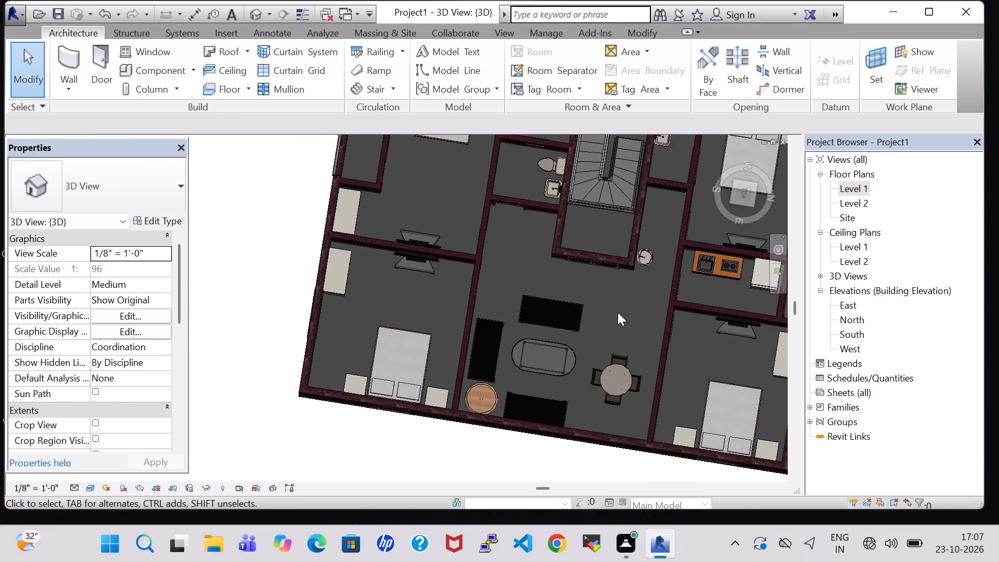
{"action": "middle_click_drag", "start_coordinate": [618, 312], "coordinate": [391, 315]}
{"action": "scroll", "coordinate": [391, 315], "scroll_direction": "down", "scroll_amount": 1}
{"action": "middle_click_drag", "start_coordinate": [614, 298], "coordinate": [627, 303]}
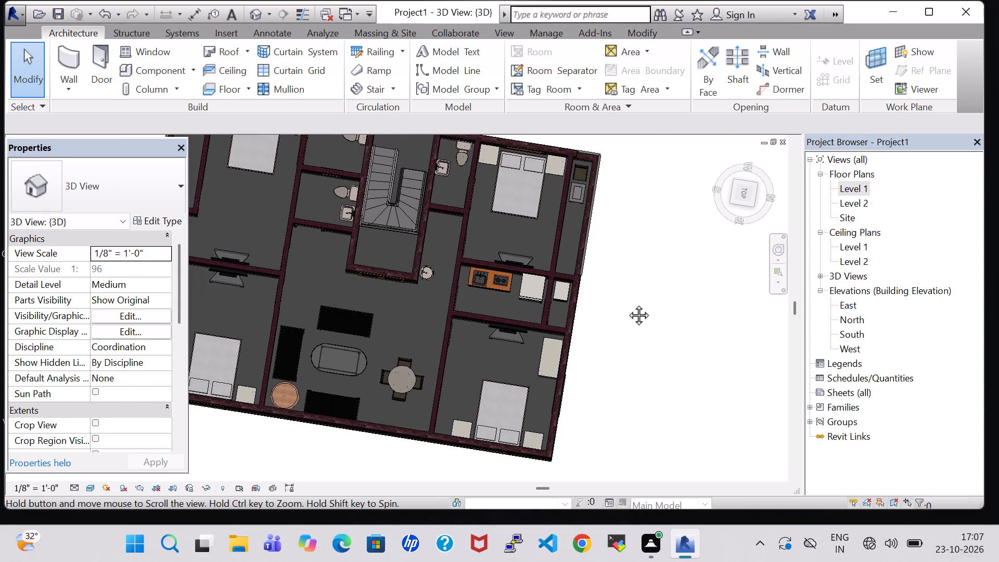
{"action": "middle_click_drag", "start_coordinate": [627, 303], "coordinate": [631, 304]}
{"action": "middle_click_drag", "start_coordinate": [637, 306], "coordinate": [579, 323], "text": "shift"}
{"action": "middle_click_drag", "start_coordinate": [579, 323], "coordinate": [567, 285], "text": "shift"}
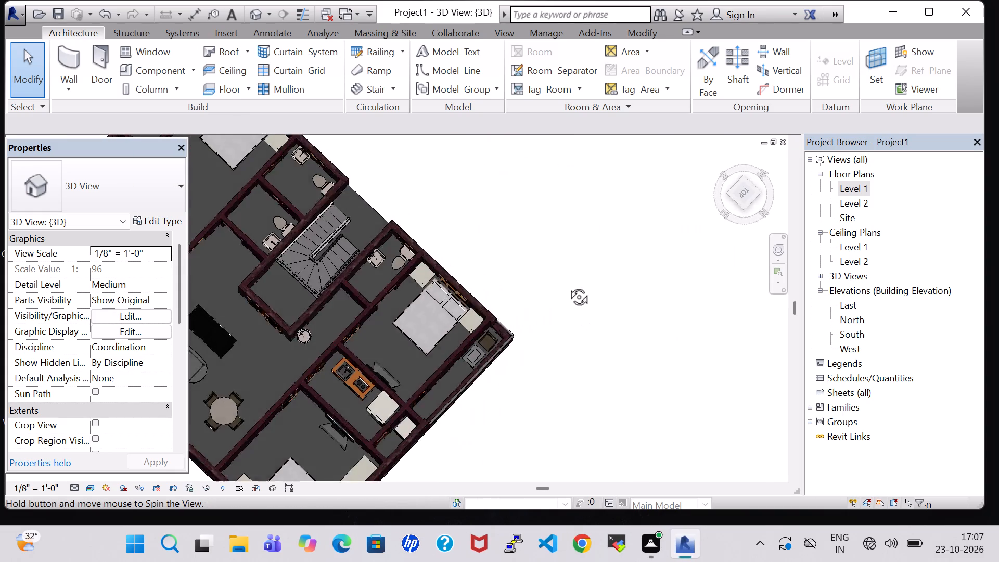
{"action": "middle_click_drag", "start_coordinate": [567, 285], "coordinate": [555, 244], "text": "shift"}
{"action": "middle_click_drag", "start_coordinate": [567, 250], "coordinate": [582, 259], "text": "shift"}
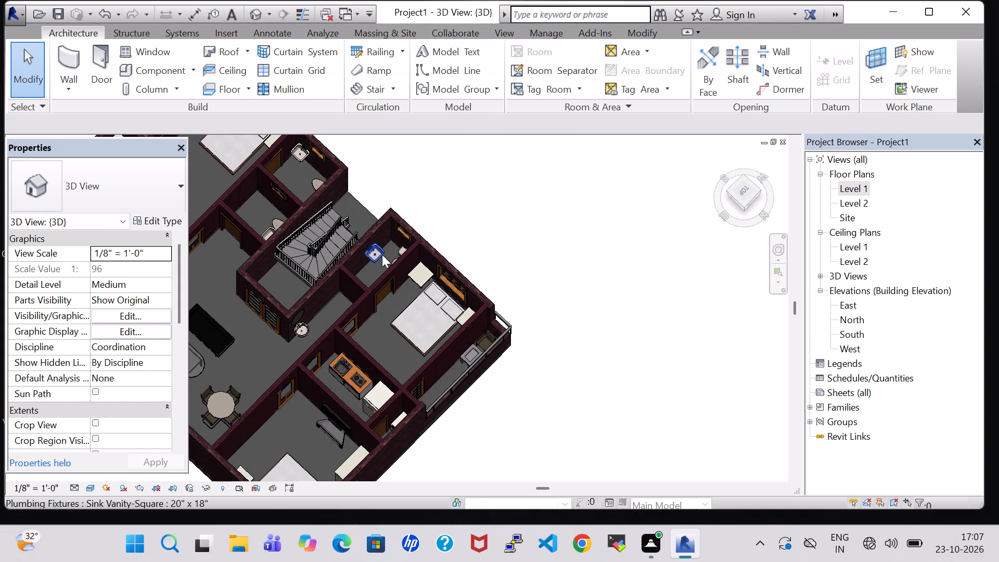
On the Level 1 floor plan, shift the VER room tag beside the upper-left bedroom right, clear of the veranda fixtures.
{"action": "double_click", "coordinate": [854, 186]}
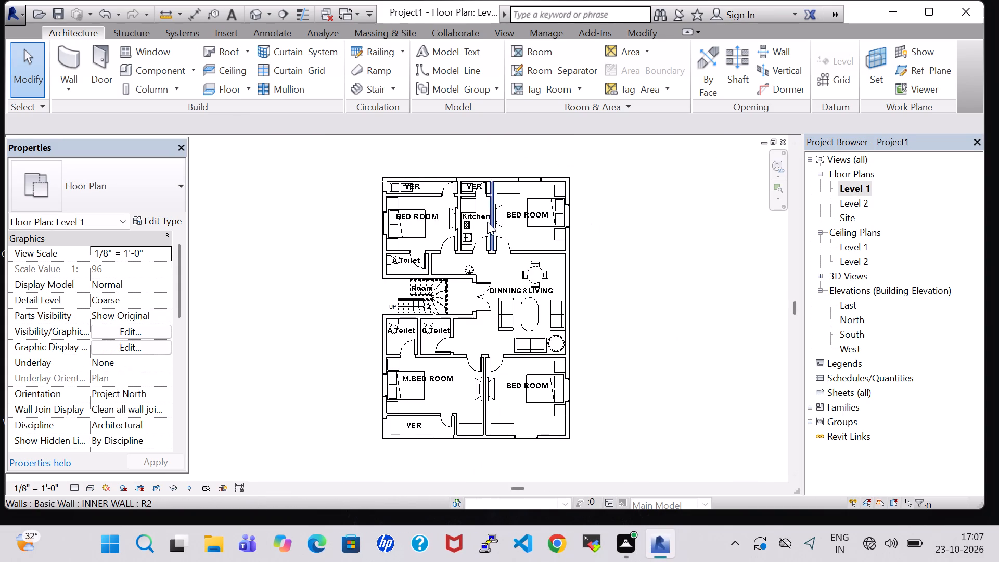
{"action": "scroll", "coordinate": [460, 224], "scroll_direction": "up", "scroll_amount": 6}
{"action": "scroll", "coordinate": [494, 254], "scroll_direction": "down", "scroll_amount": 2}
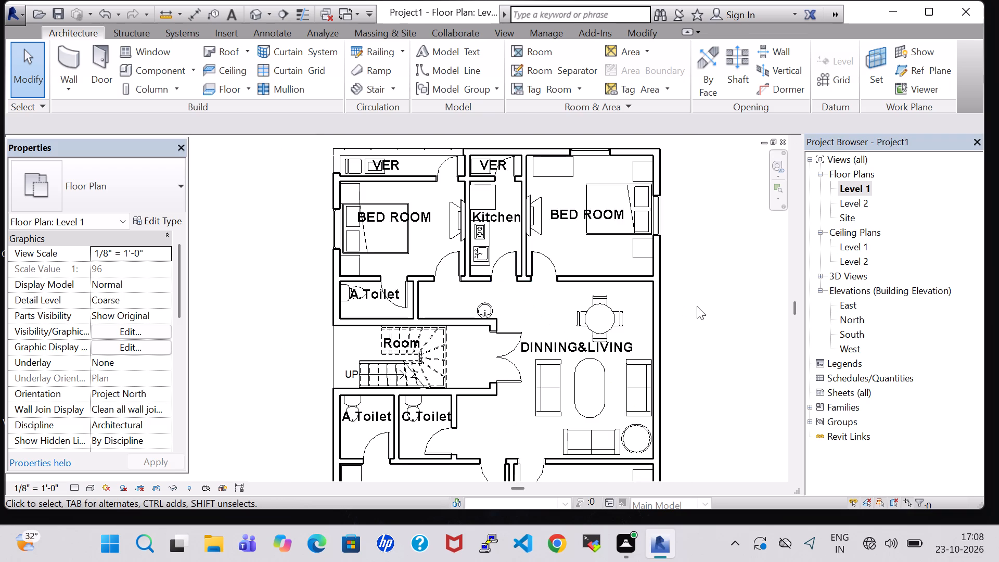
{"action": "scroll", "coordinate": [697, 306], "scroll_direction": "down", "scroll_amount": 2}
{"action": "middle_click_drag", "start_coordinate": [697, 306], "coordinate": [650, 263]}
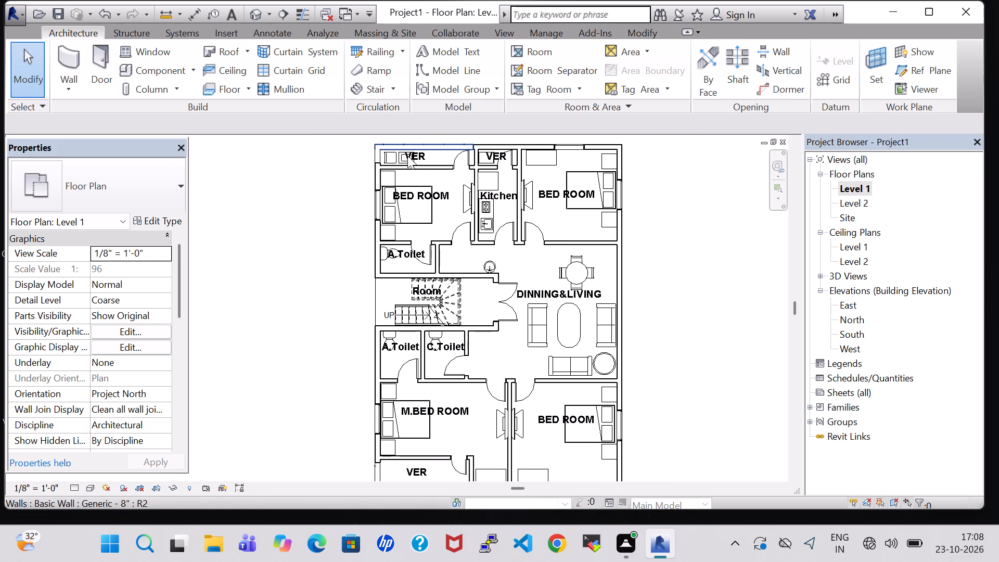
{"action": "left_click", "coordinate": [418, 156]}
{"action": "left_click", "coordinate": [318, 187]}
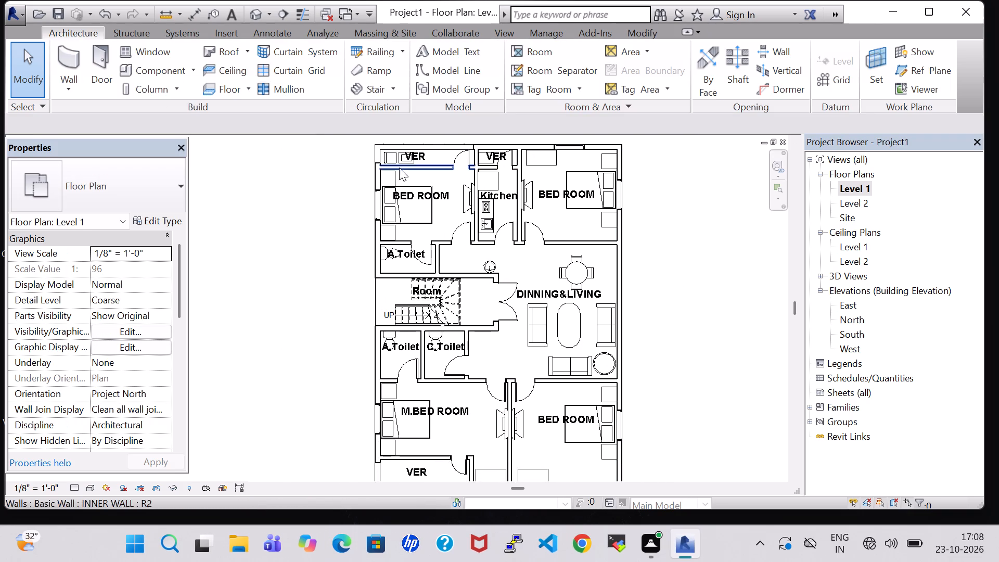
{"action": "left_click", "coordinate": [422, 157]}
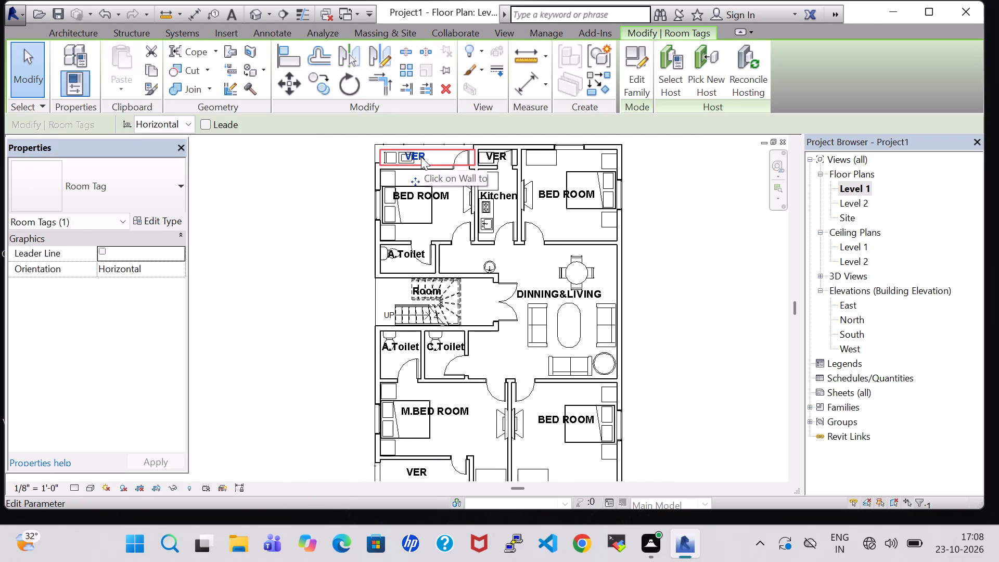
{"action": "key", "text": "Right"}
{"action": "key", "text": "Right"}
{"action": "key", "text": "Right"}
{"action": "key", "text": "Right"}
{"action": "key", "text": "Right"}
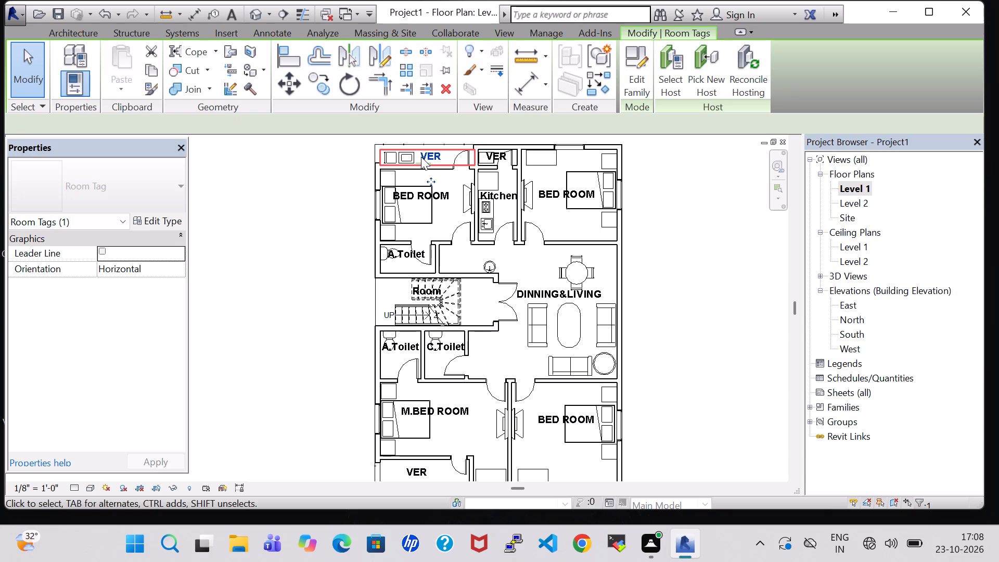
{"action": "left_click", "coordinate": [280, 209]}
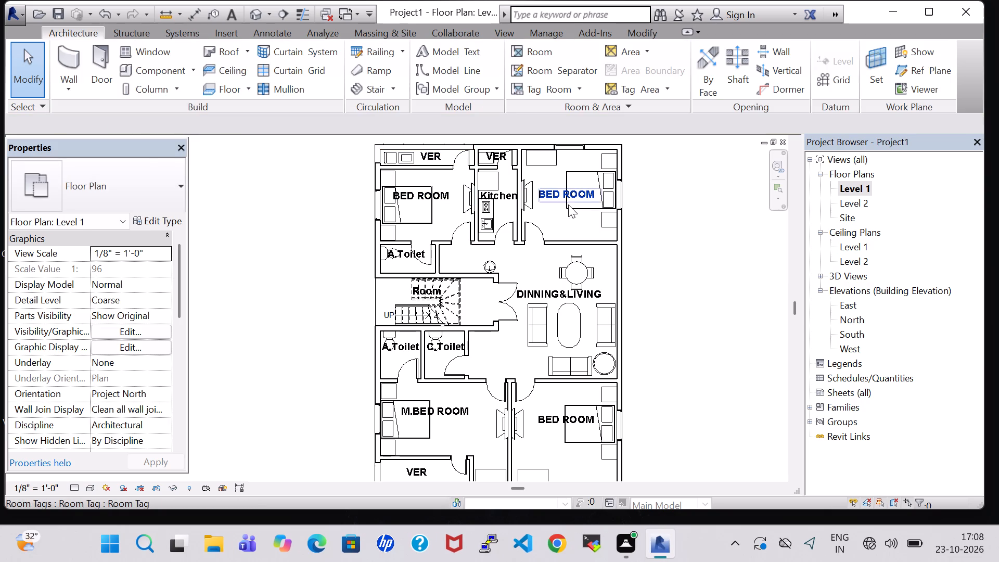
Nudge the BED ROOM tag of the upper-right bedroom slightly right, away from the wall-mounted TV.
{"action": "left_click", "coordinate": [559, 198]}
{"action": "key", "text": "Right"}
{"action": "key", "text": "Right"}
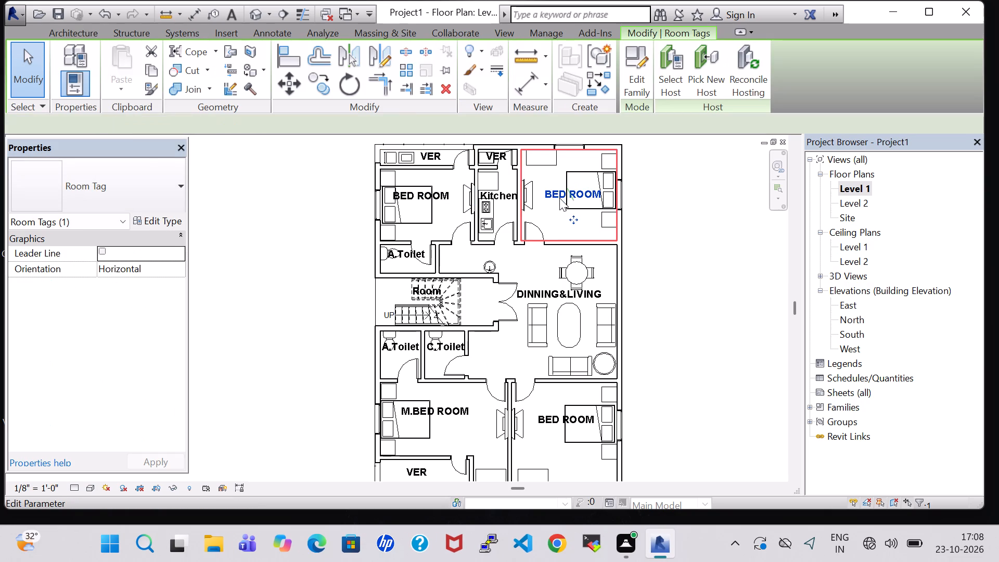
{"action": "left_click", "coordinate": [304, 221]}
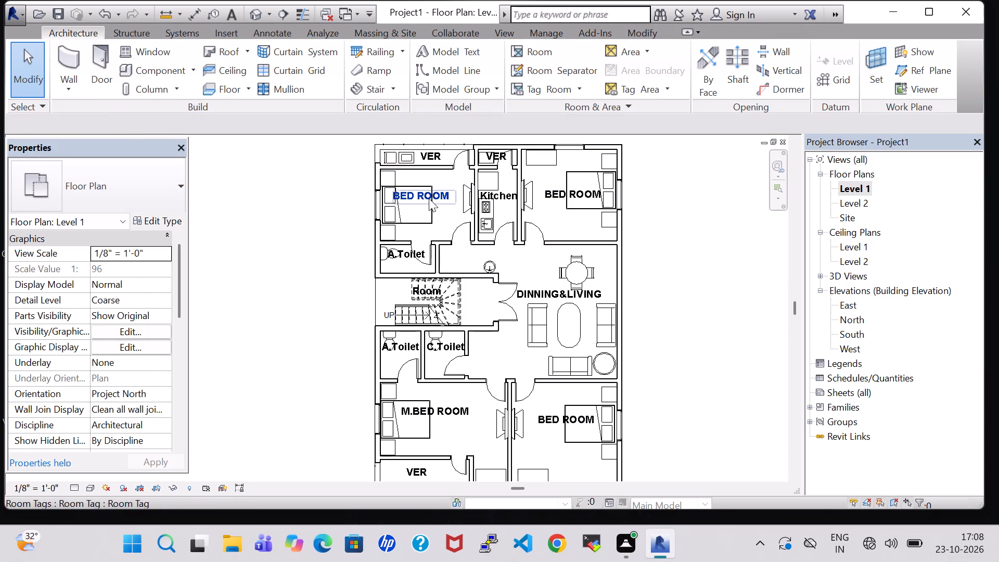
Move the BED ROOM tag of the upper-left bedroom right and slightly down, away from the pillow end of the bed.
{"action": "double_click", "coordinate": [449, 197]}
{"action": "key", "text": "Right"}
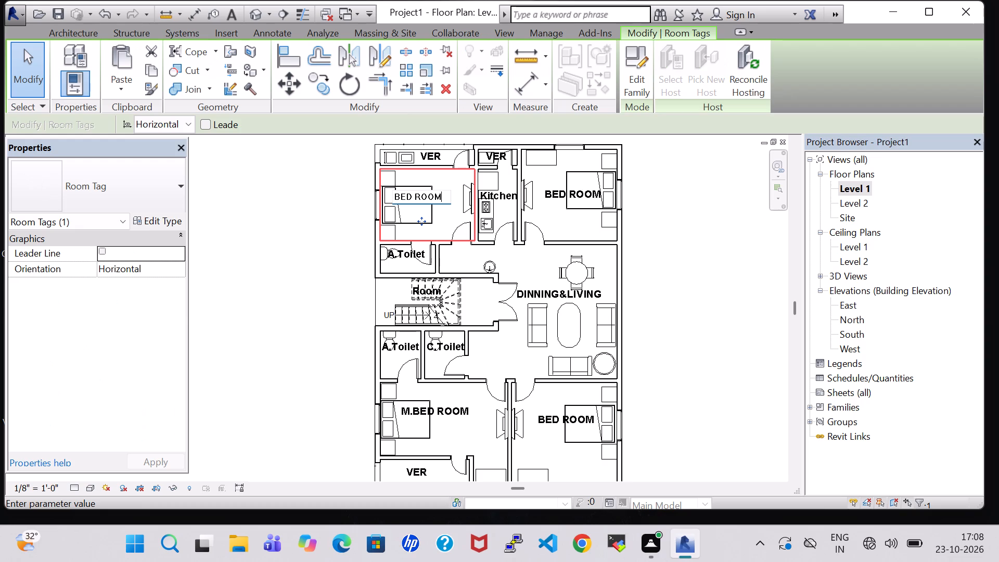
{"action": "key", "text": "Escape"}
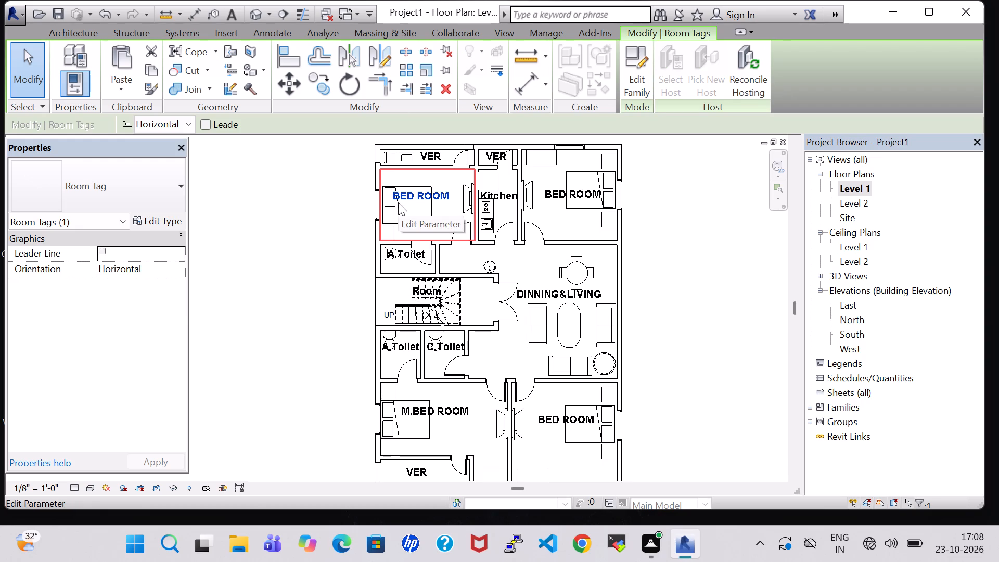
{"action": "key", "text": "Right"}
{"action": "key", "text": "Right"}
{"action": "key", "text": "Right"}
{"action": "key", "text": "Down"}
{"action": "key", "text": "Down"}
{"action": "key", "text": "Right"}
{"action": "key", "text": "Right"}
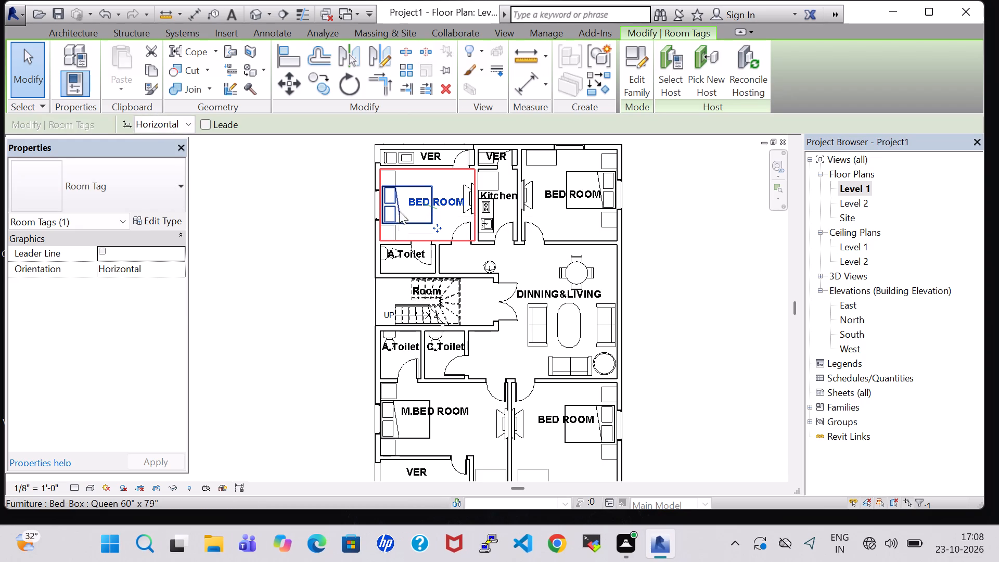
Lower the A.Toilet tag above the stair room so it sits clear of the toilet fixture.
{"action": "left_click", "coordinate": [396, 254]}
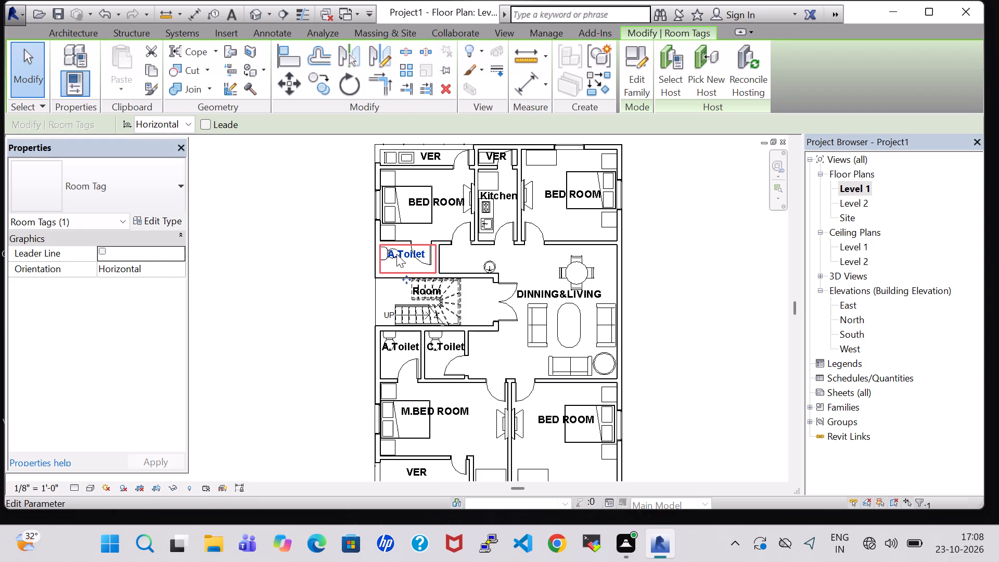
{"action": "key", "text": "Down"}
{"action": "key", "text": "Down"}
{"action": "key", "text": "Down"}
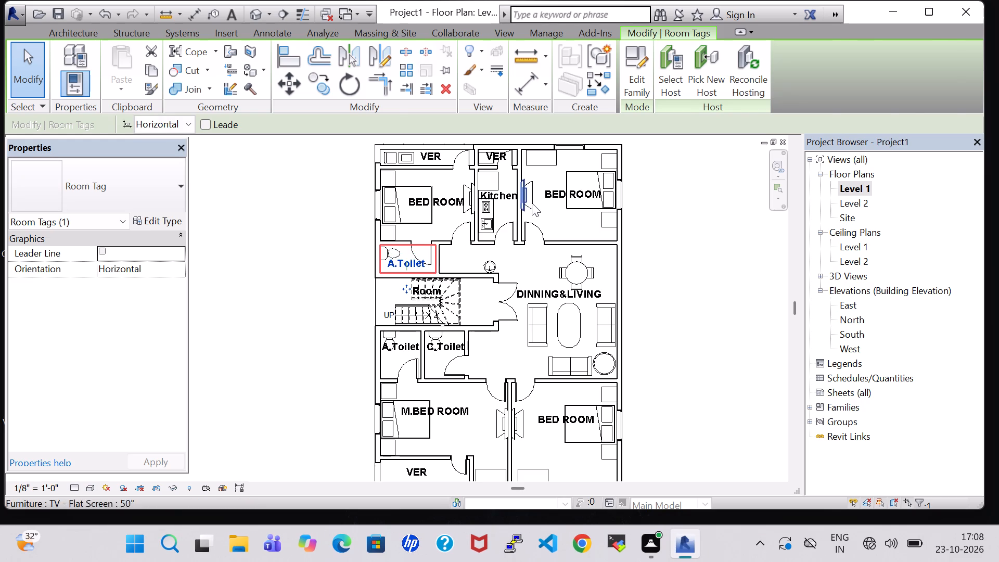
{"action": "left_click", "coordinate": [649, 252]}
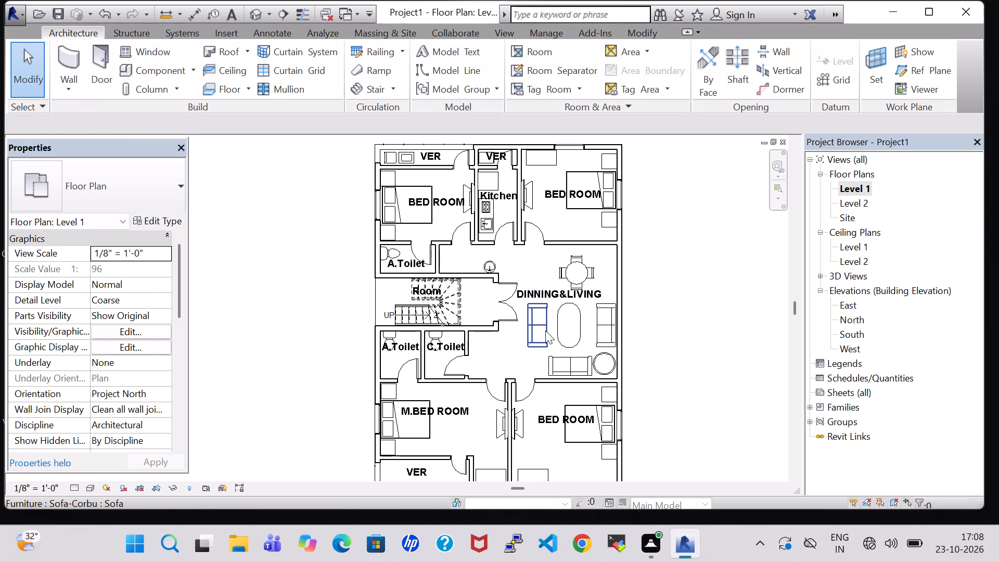
Nudge the round dining table up and shift the DINNING&LIVING tag right, centring it between the dining table and sofas.
{"action": "left_click", "coordinate": [581, 266]}
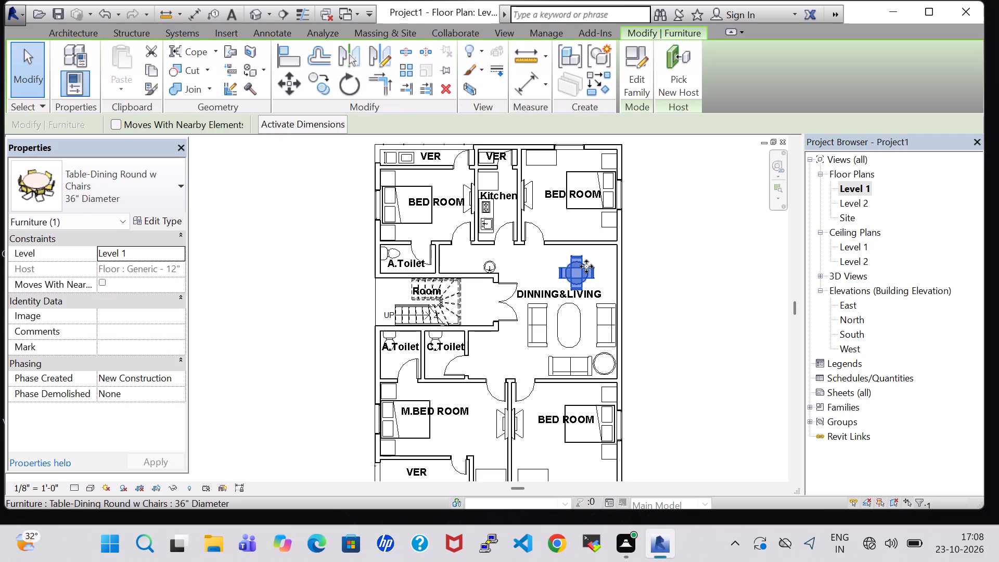
{"action": "key", "text": "Up"}
{"action": "left_click", "coordinate": [760, 294]}
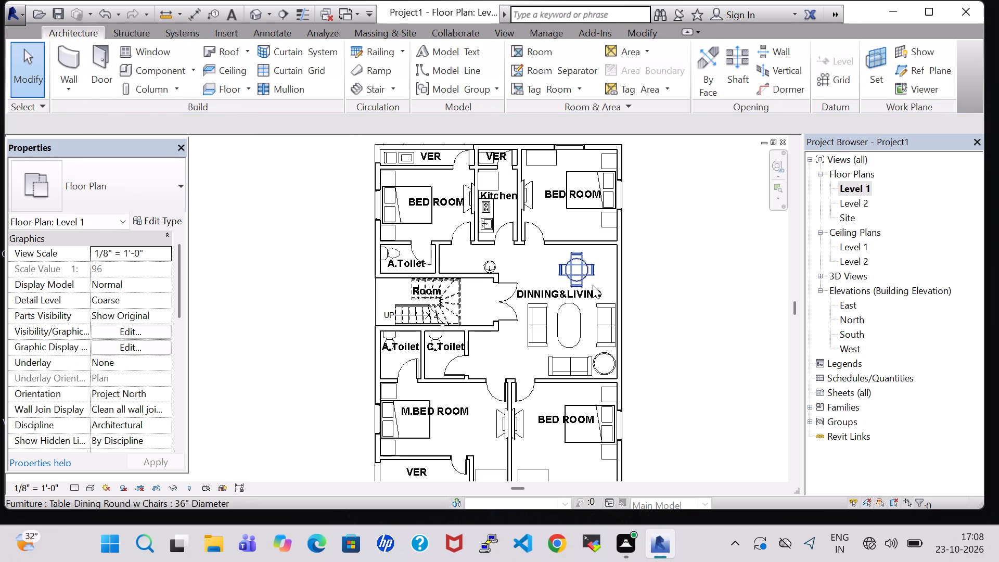
{"action": "left_click", "coordinate": [593, 289]}
{"action": "key", "text": "Right"}
{"action": "key", "text": "Right"}
{"action": "key", "text": "Right"}
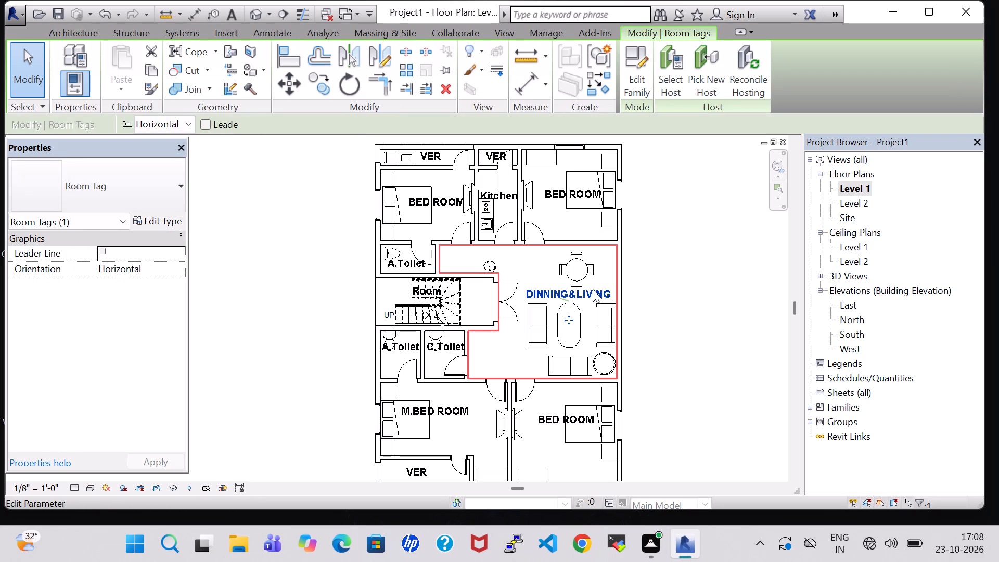
{"action": "left_click", "coordinate": [644, 291]}
Nudge the sofa on the living area's lower wall slightly left, away from the round side table.
{"action": "left_click", "coordinate": [570, 362]}
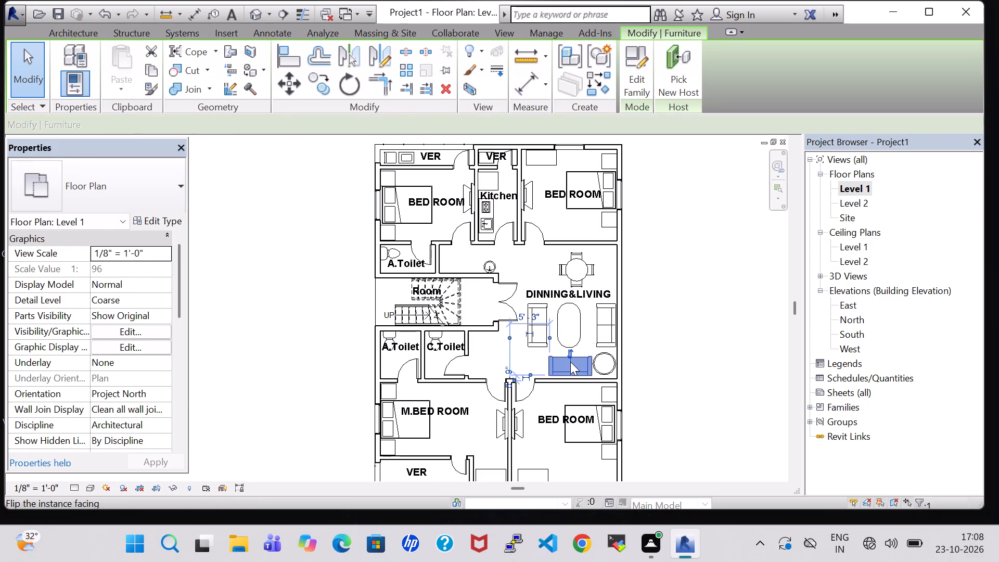
{"action": "key", "text": "Left"}
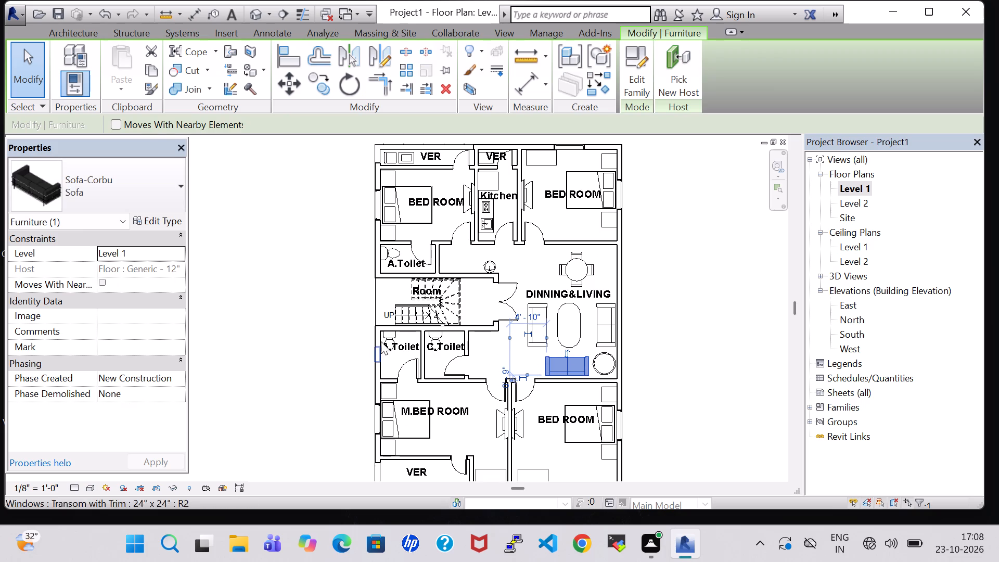
Lower the A.Toilet tag in the toilet above the M.BED ROOM so it sits below the toilet fixture.
{"action": "left_click", "coordinate": [402, 344]}
{"action": "key", "text": "Down"}
{"action": "key", "text": "Down"}
{"action": "key", "text": "Down"}
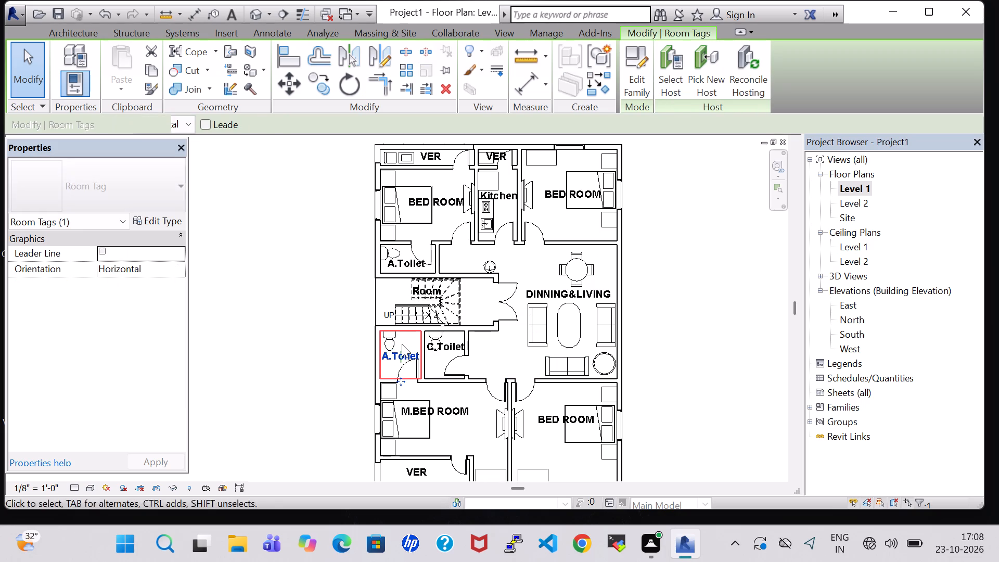
{"action": "key", "text": "Up"}
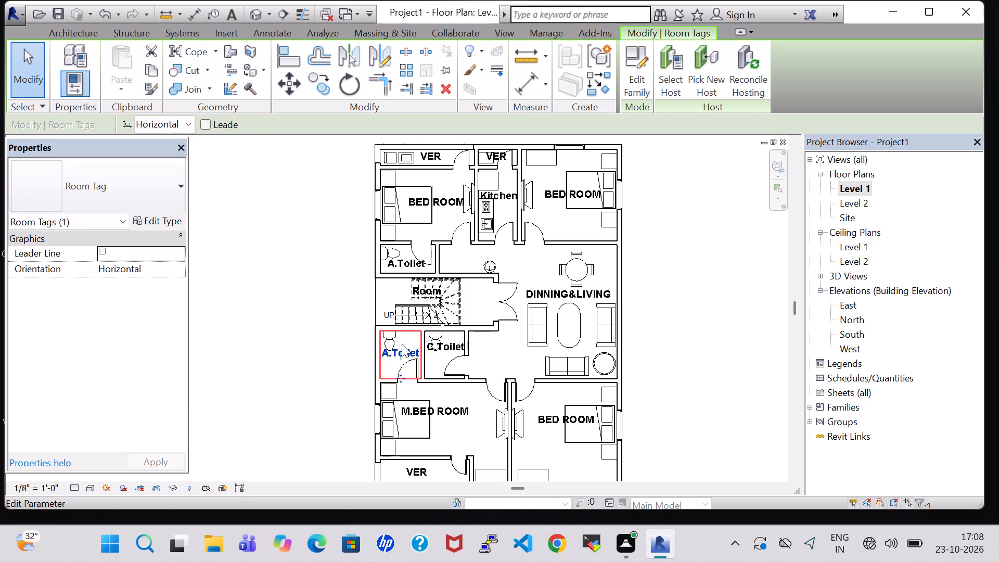
Lower the C.Toilet room tag so it sits below the toilet fixture.
{"action": "left_click", "coordinate": [453, 346]}
{"action": "key", "text": "Down"}
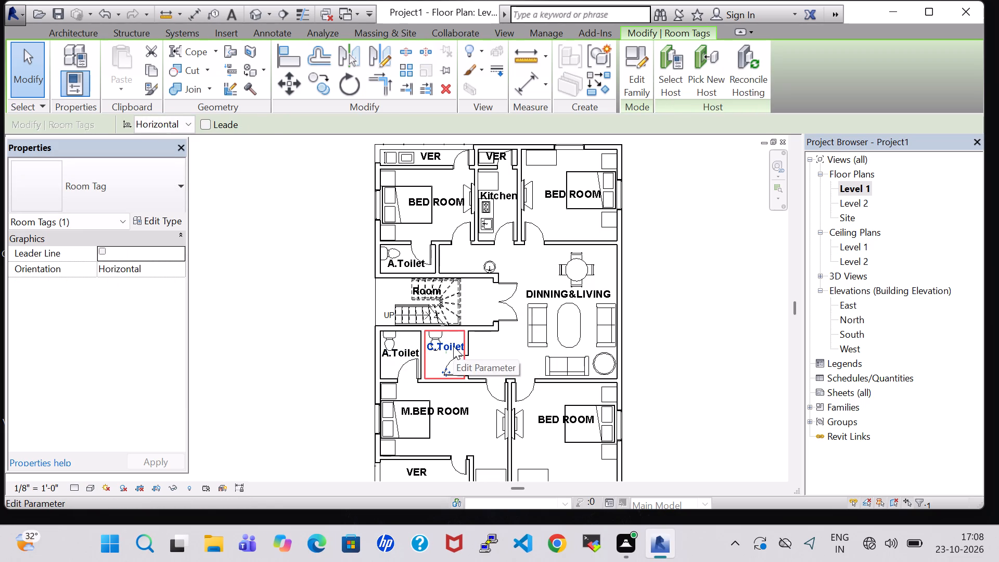
{"action": "key", "text": "Down"}
{"action": "key", "text": "Down"}
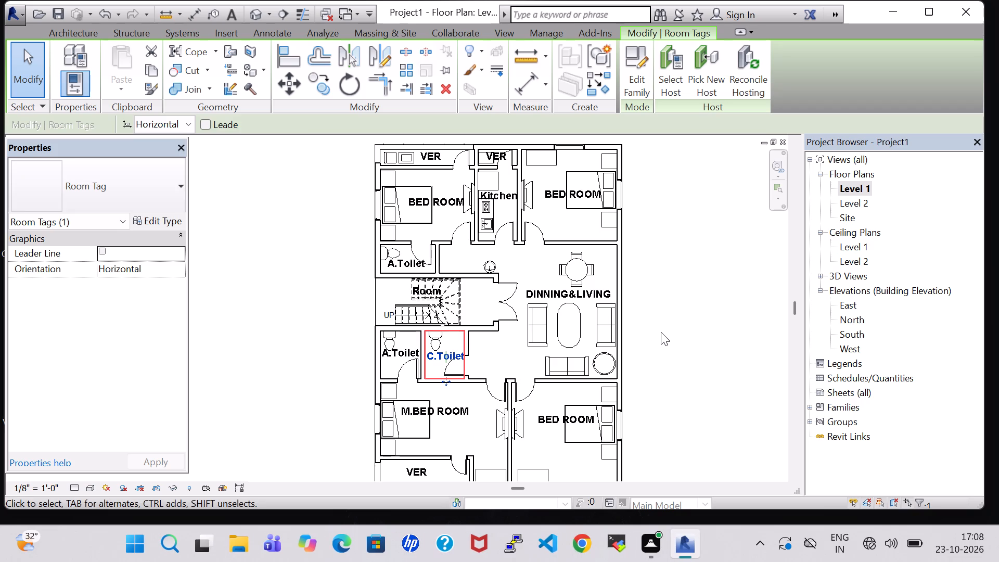
{"action": "left_click", "coordinate": [676, 330]}
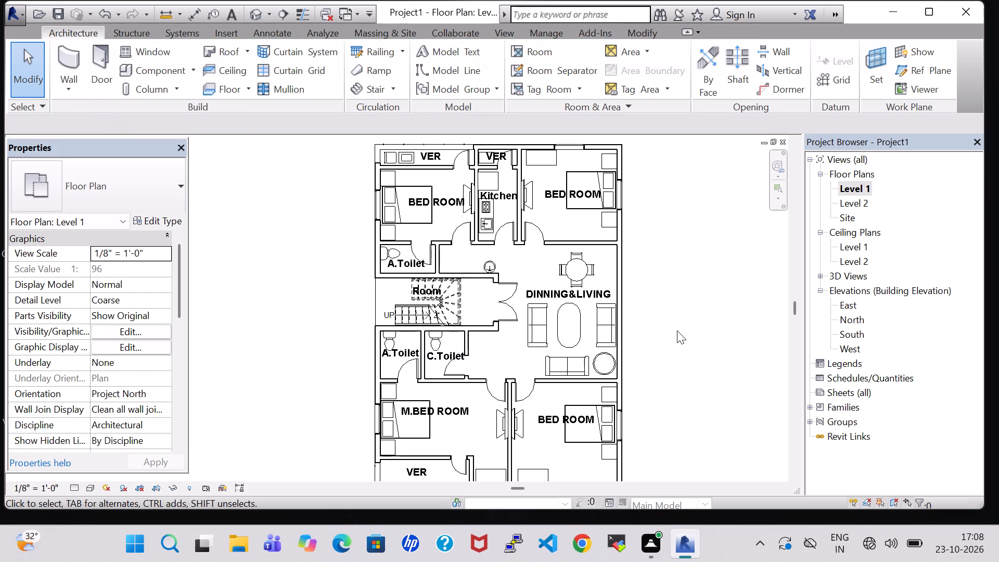
{"action": "left_click", "coordinate": [451, 350]}
{"action": "left_click", "coordinate": [673, 331]}
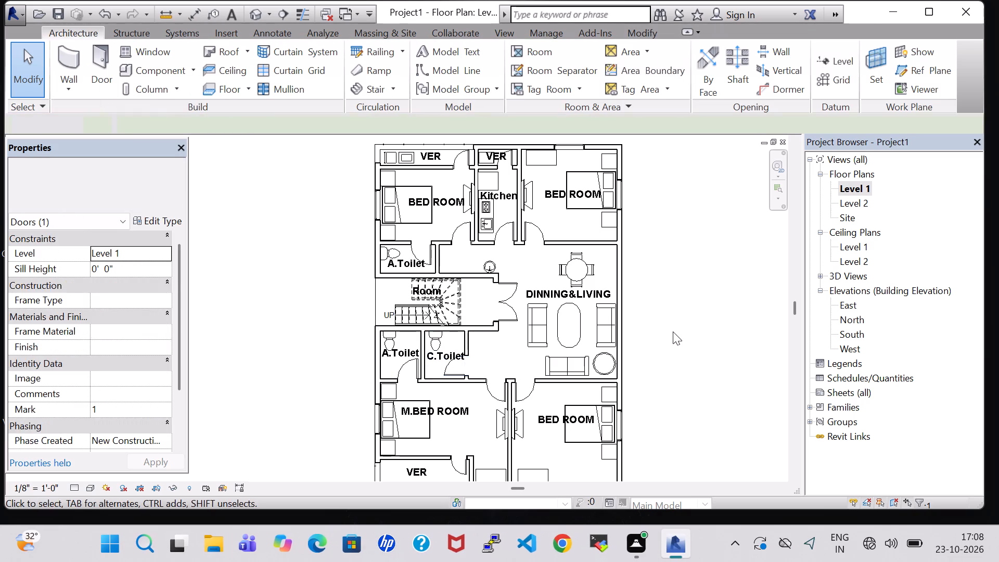
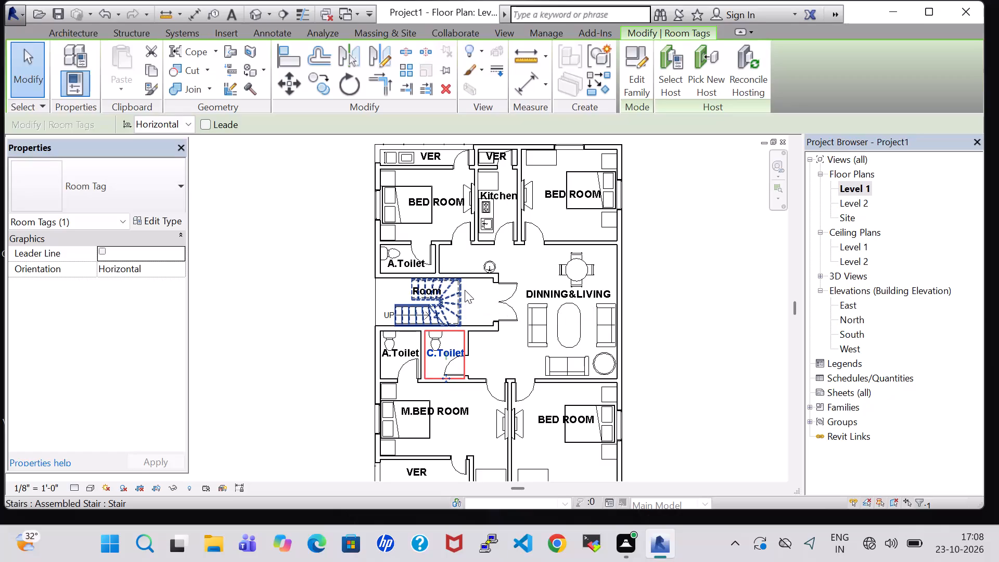
Nudge the M.BED ROOM tag slightly down and to the left within the master bedroom.
{"action": "left_click", "coordinate": [711, 340]}
{"action": "middle_click_drag", "start_coordinate": [702, 340], "coordinate": [702, 283]}
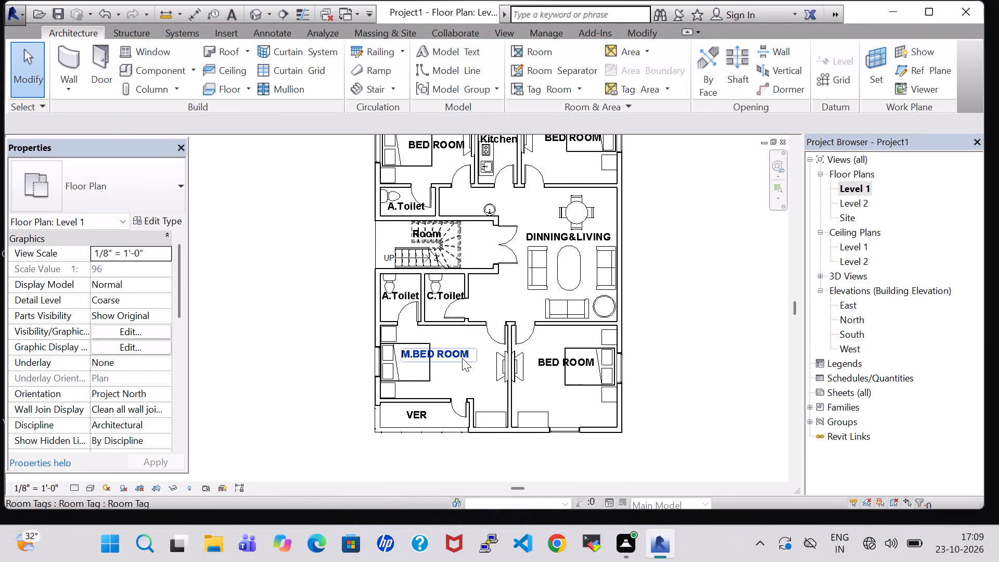
{"action": "left_click", "coordinate": [459, 358]}
{"action": "key", "text": "Down"}
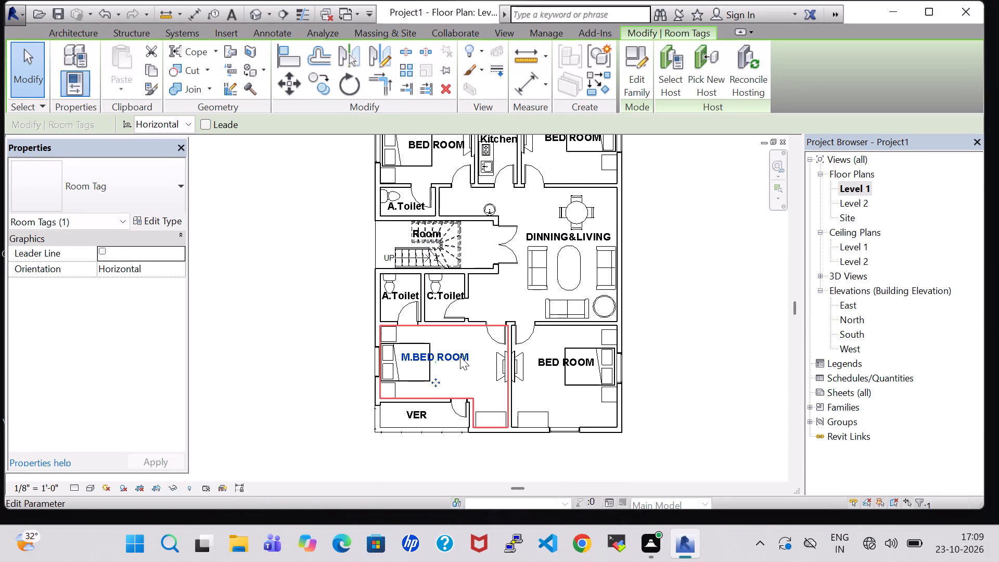
{"action": "key", "text": "Left"}
{"action": "key", "text": "Down"}
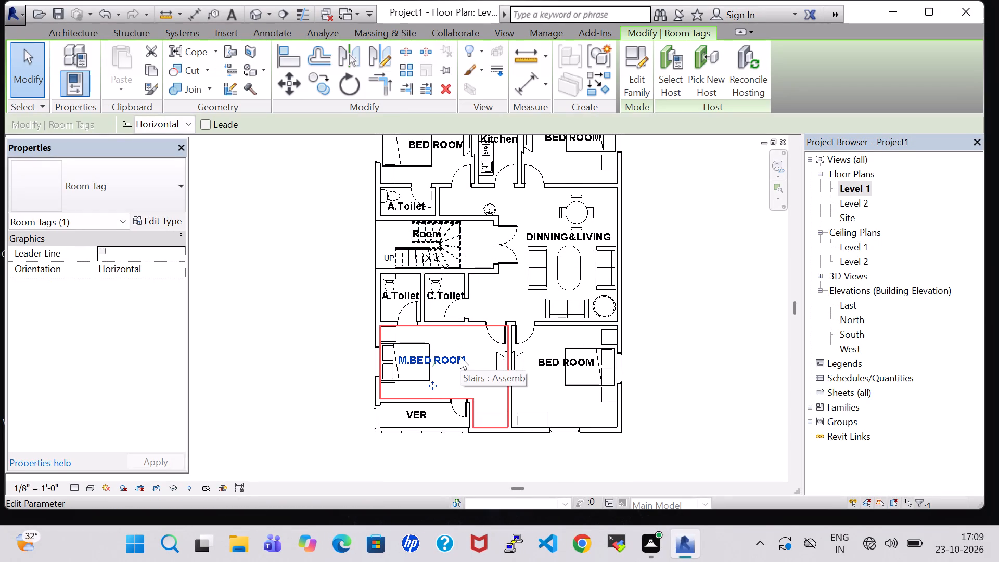
{"action": "key", "text": "Left"}
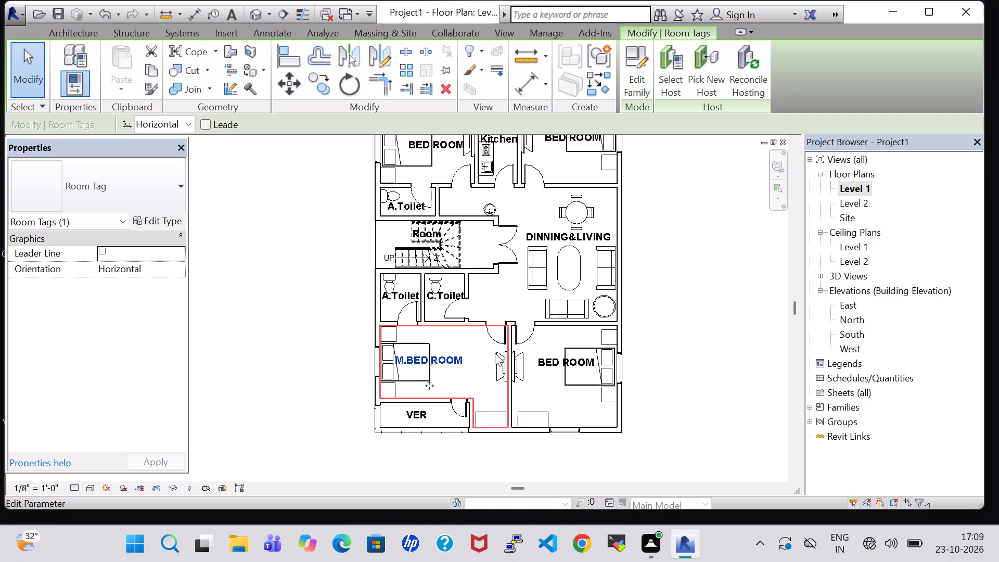
Nudge the tag of the bedroom next to the master bedroom slightly to the right.
{"action": "left_click", "coordinate": [578, 361]}
{"action": "key", "text": "Right"}
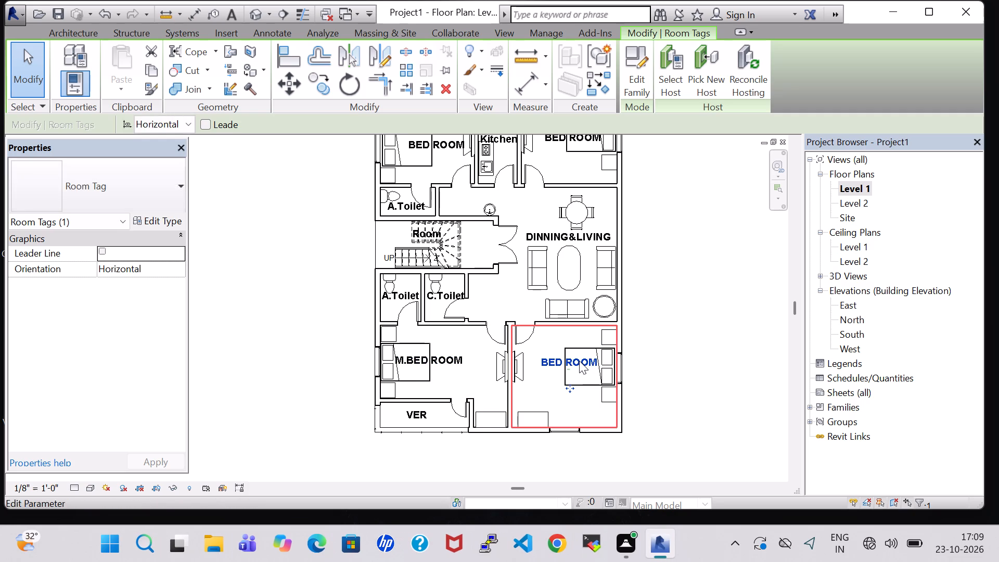
{"action": "key", "text": "Down"}
{"action": "key", "text": "Up"}
{"action": "left_click", "coordinate": [676, 351]}
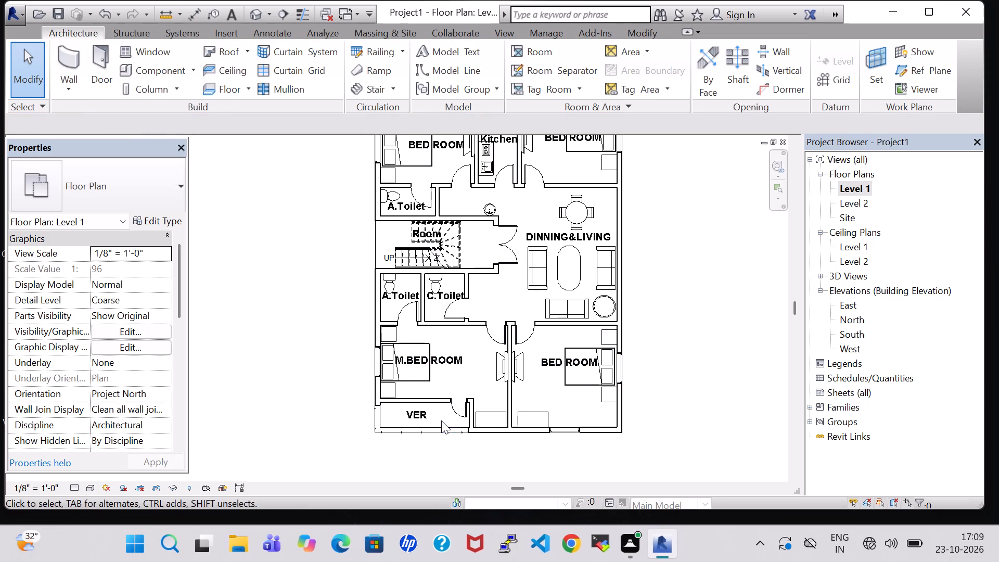
Place a Chair-Breuer at the outer end of the master bedroom's veranda, rotated so its back is against that end.
{"action": "left_click", "coordinate": [168, 72]}
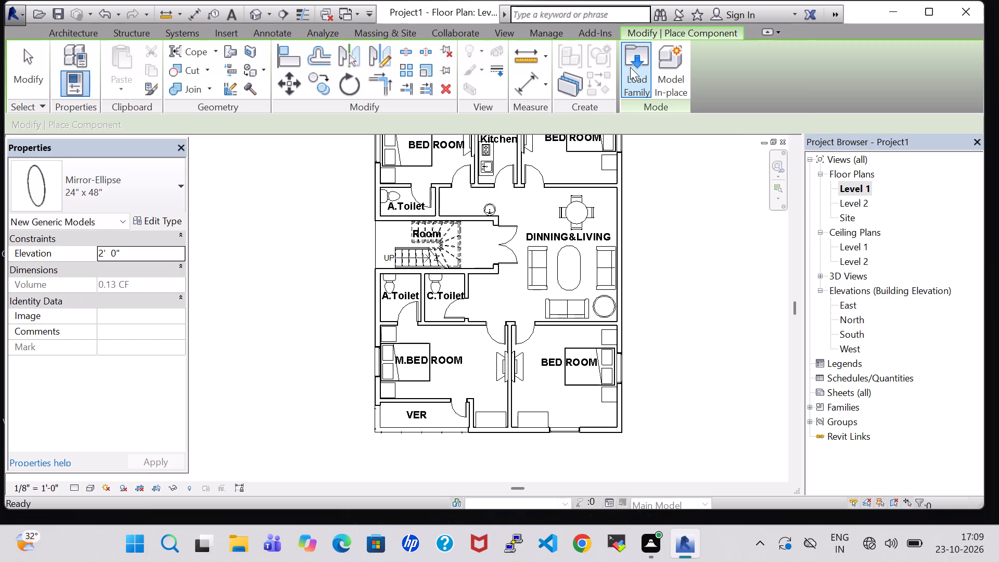
{"action": "left_click", "coordinate": [99, 183]}
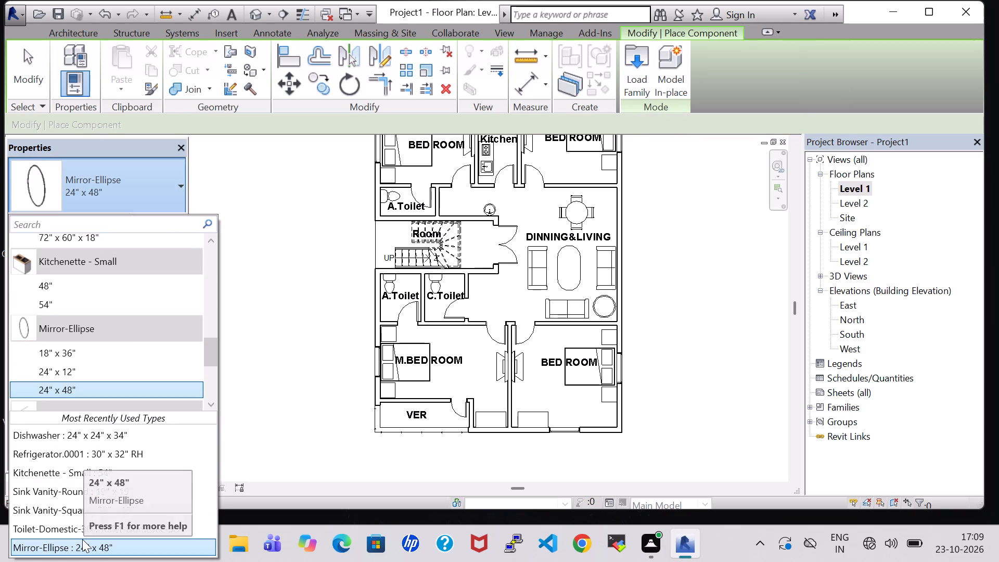
{"action": "scroll", "coordinate": [78, 518], "scroll_direction": "up", "scroll_amount": 4}
{"action": "scroll", "coordinate": [99, 363], "scroll_direction": "up", "scroll_amount": 9}
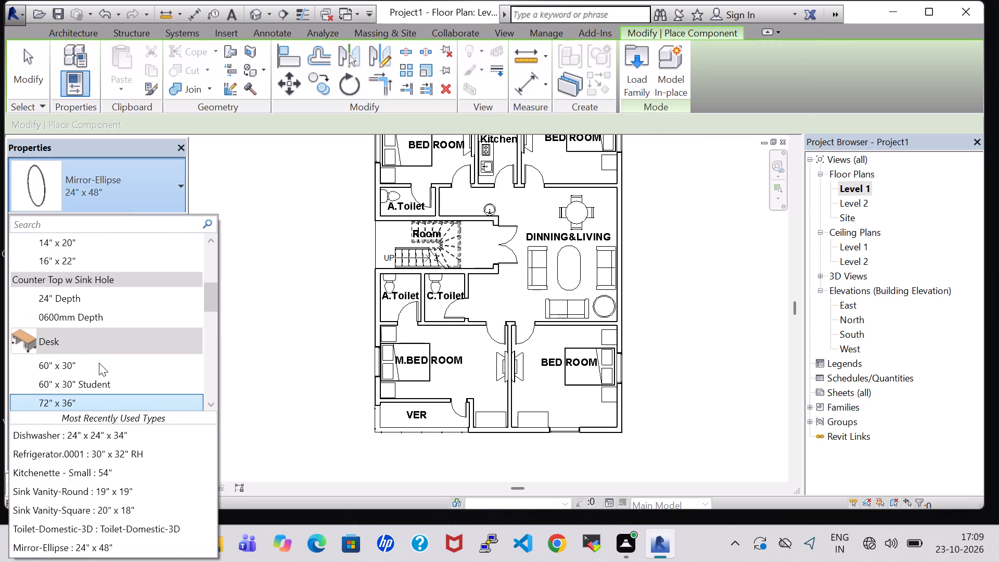
{"action": "scroll", "coordinate": [99, 363], "scroll_direction": "up", "scroll_amount": 9}
{"action": "left_click", "coordinate": [85, 360]}
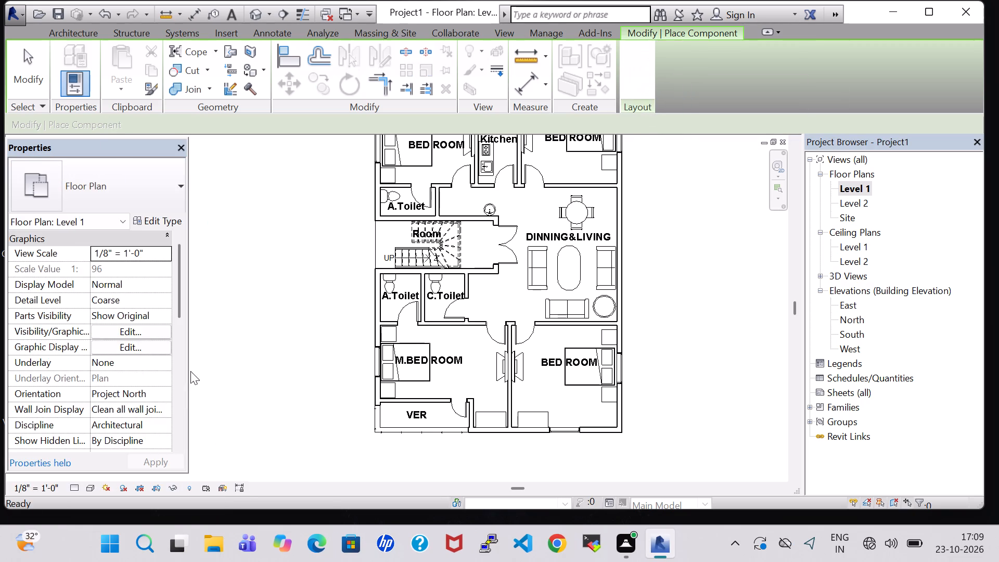
{"action": "scroll", "coordinate": [321, 381], "scroll_direction": "up", "scroll_amount": 11}
{"action": "middle_click_drag", "start_coordinate": [513, 416], "coordinate": [439, 287]}
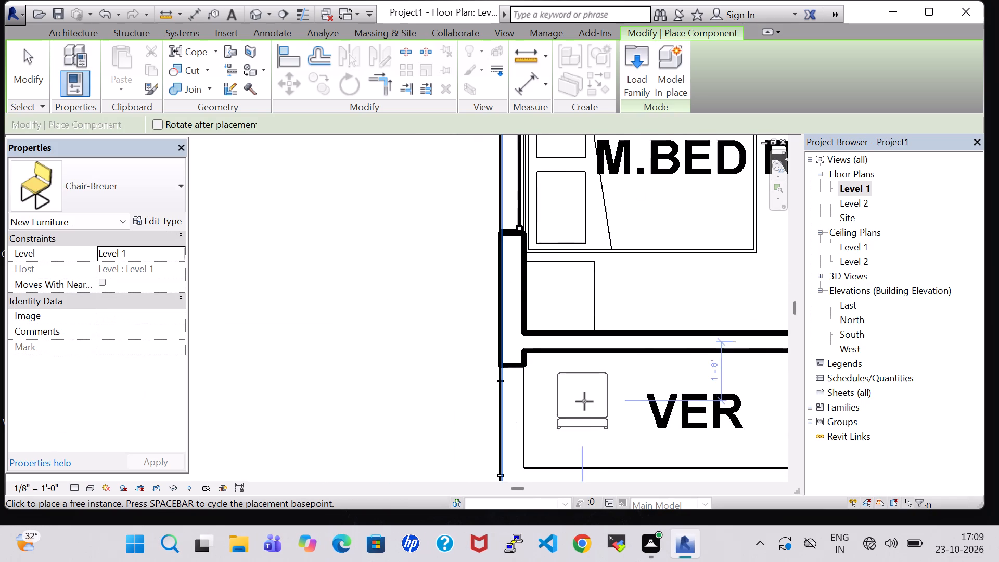
{"action": "key", "text": "space"}
{"action": "key", "text": "space"}
{"action": "key", "text": "space"}
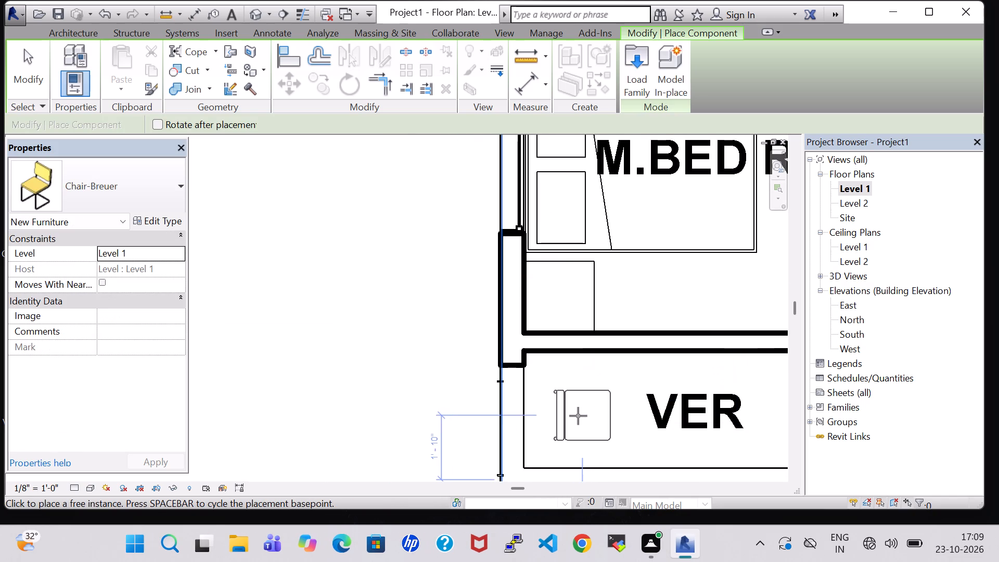
{"action": "left_click", "coordinate": [557, 416]}
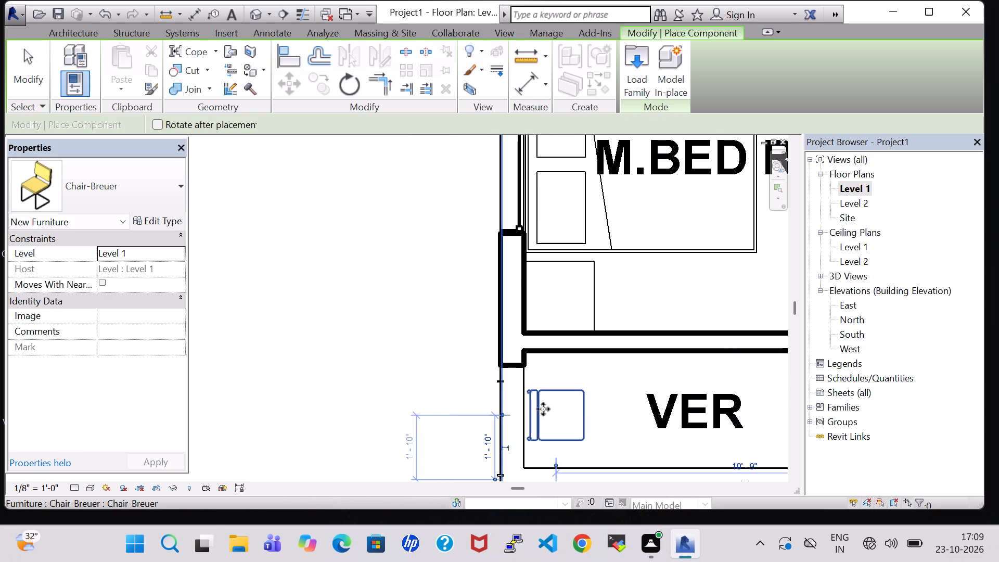
{"action": "key", "text": "Escape"}
{"action": "key", "text": "Escape"}
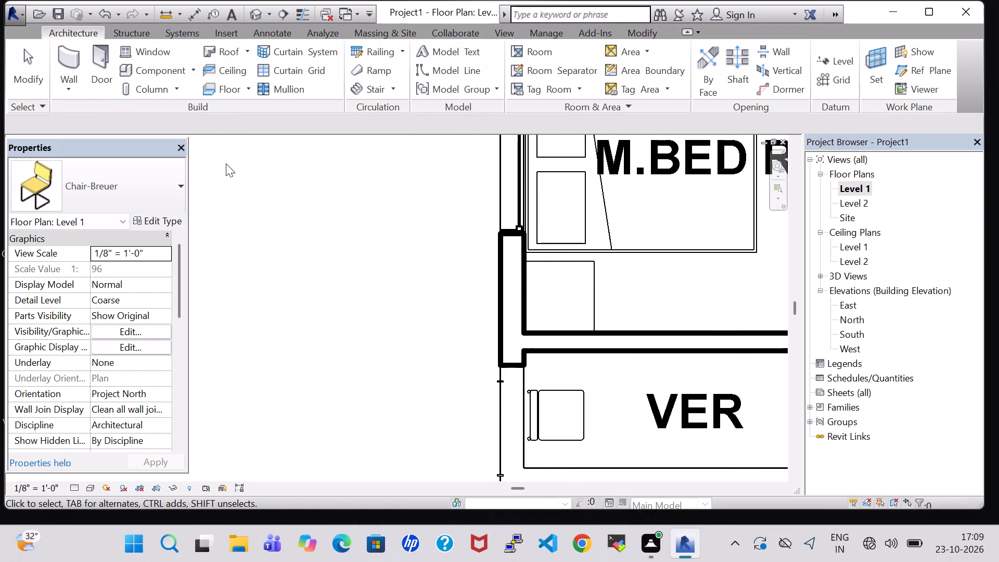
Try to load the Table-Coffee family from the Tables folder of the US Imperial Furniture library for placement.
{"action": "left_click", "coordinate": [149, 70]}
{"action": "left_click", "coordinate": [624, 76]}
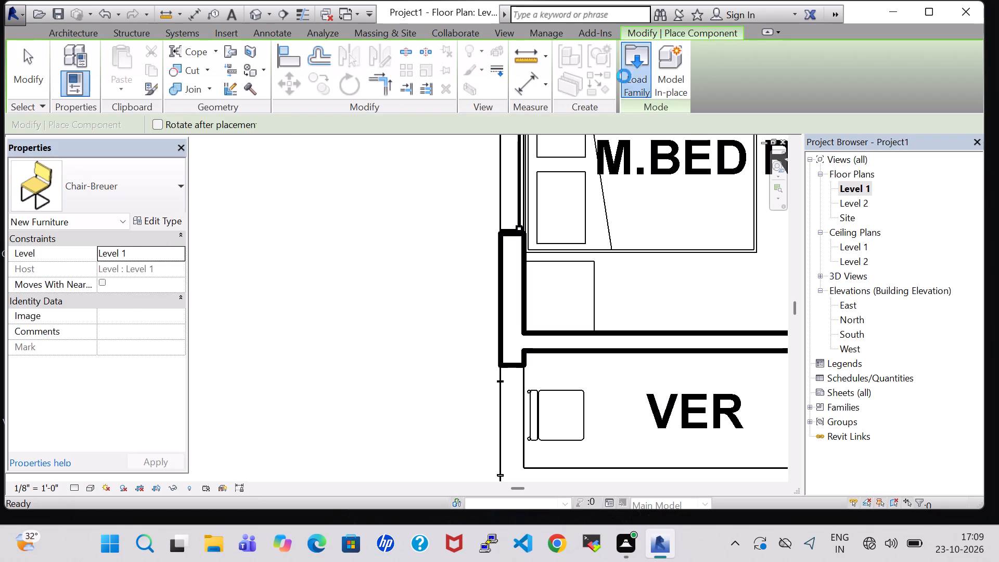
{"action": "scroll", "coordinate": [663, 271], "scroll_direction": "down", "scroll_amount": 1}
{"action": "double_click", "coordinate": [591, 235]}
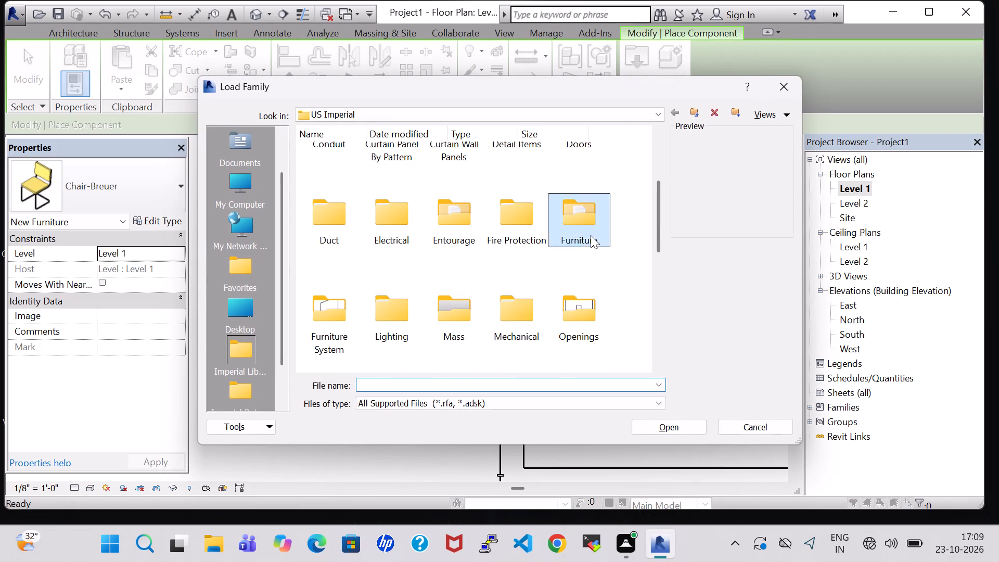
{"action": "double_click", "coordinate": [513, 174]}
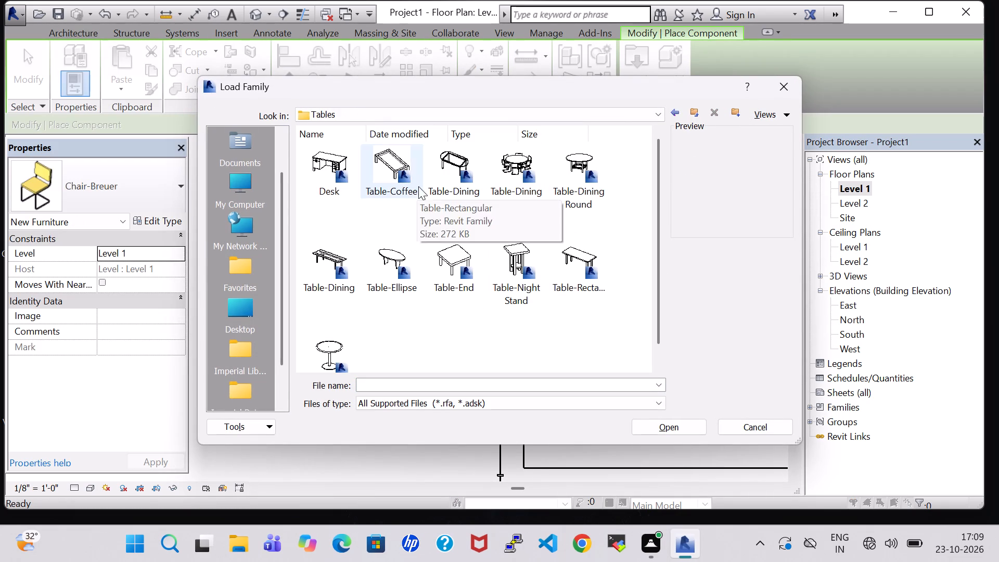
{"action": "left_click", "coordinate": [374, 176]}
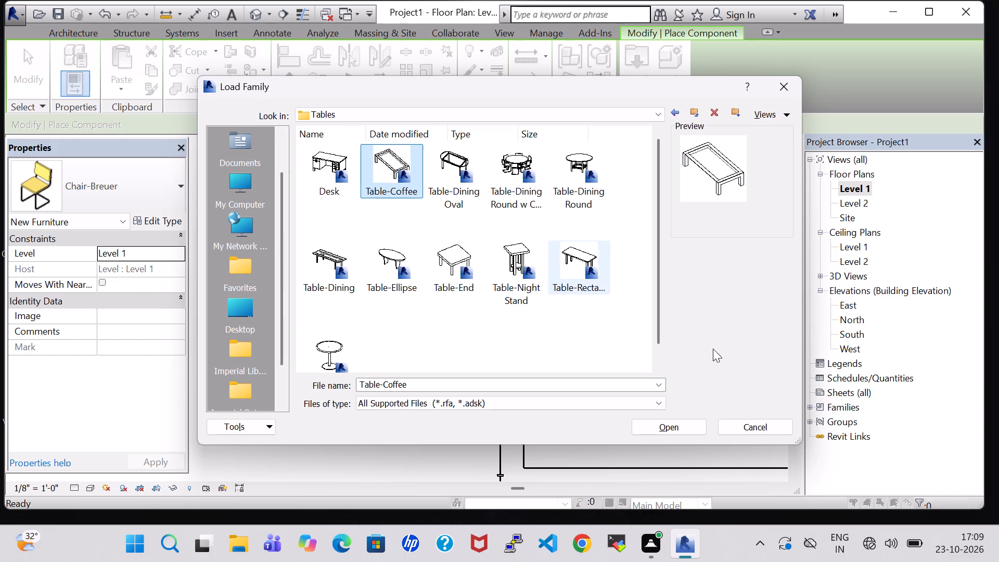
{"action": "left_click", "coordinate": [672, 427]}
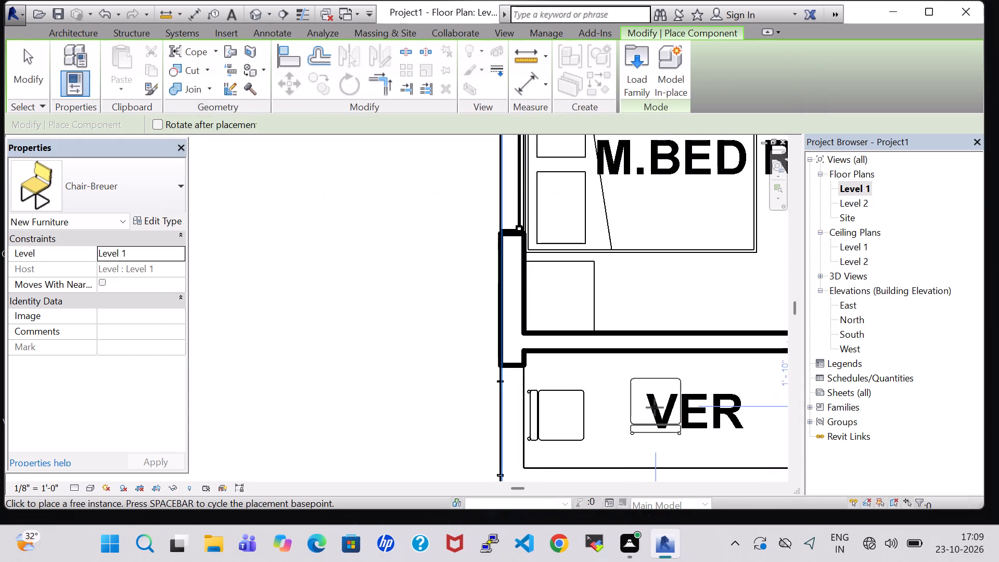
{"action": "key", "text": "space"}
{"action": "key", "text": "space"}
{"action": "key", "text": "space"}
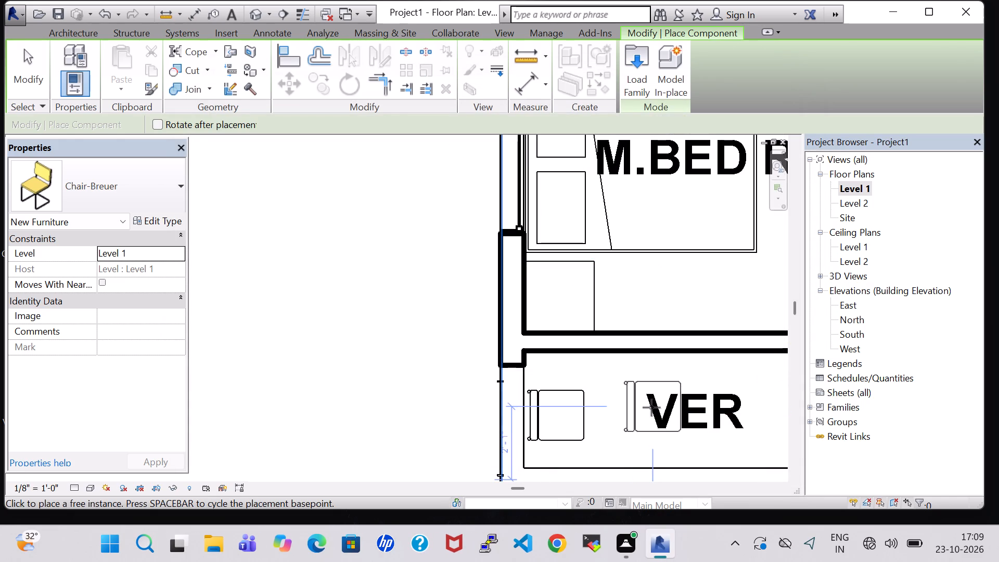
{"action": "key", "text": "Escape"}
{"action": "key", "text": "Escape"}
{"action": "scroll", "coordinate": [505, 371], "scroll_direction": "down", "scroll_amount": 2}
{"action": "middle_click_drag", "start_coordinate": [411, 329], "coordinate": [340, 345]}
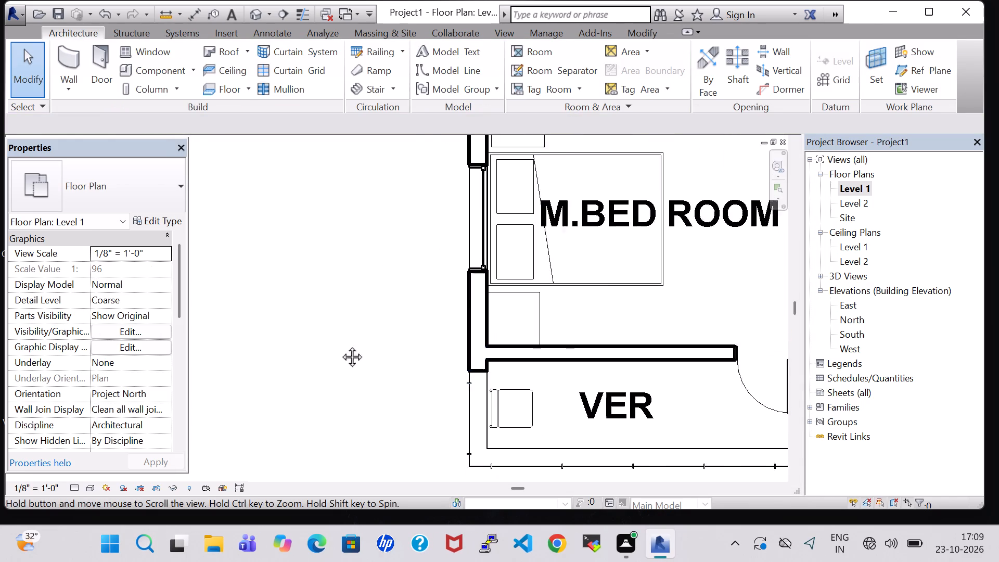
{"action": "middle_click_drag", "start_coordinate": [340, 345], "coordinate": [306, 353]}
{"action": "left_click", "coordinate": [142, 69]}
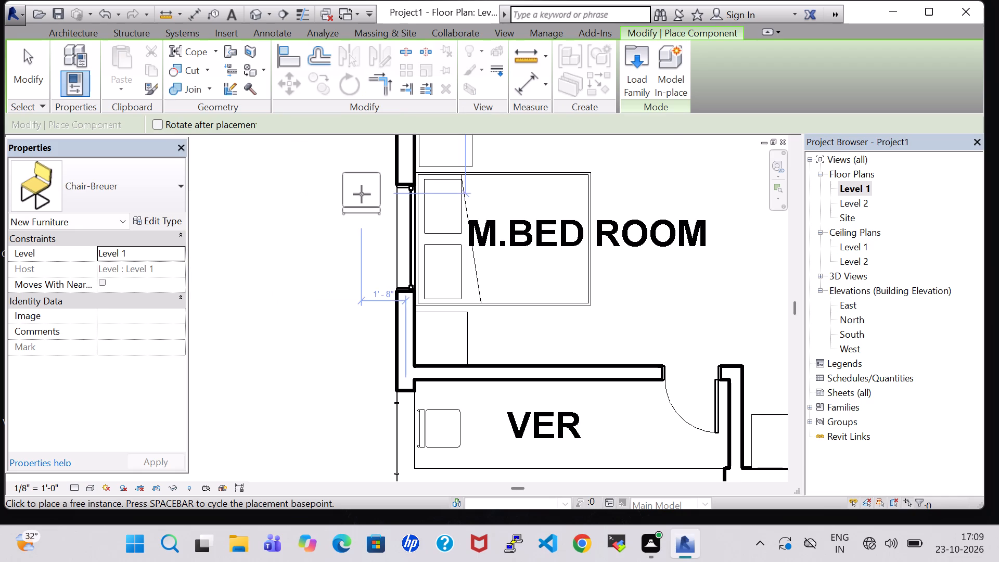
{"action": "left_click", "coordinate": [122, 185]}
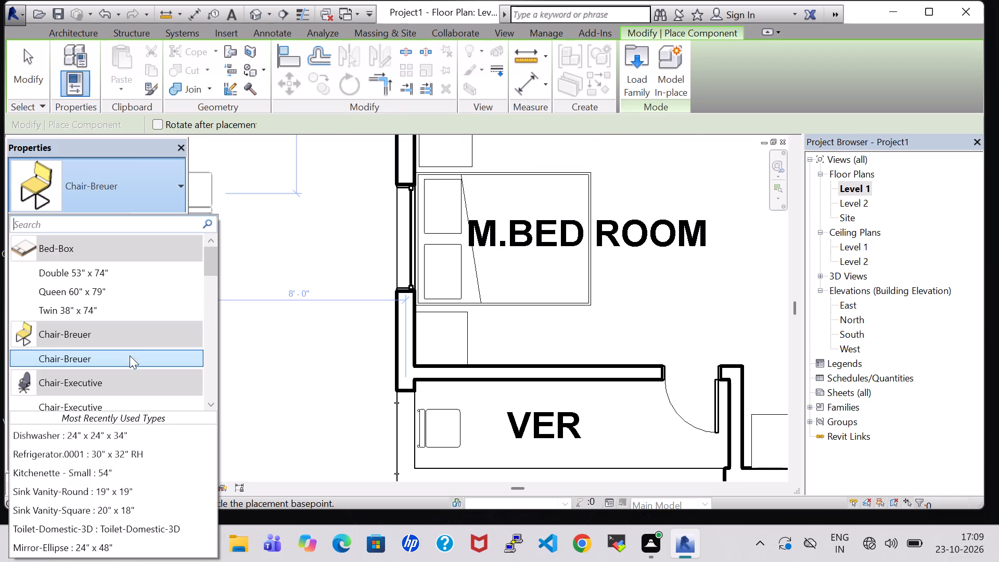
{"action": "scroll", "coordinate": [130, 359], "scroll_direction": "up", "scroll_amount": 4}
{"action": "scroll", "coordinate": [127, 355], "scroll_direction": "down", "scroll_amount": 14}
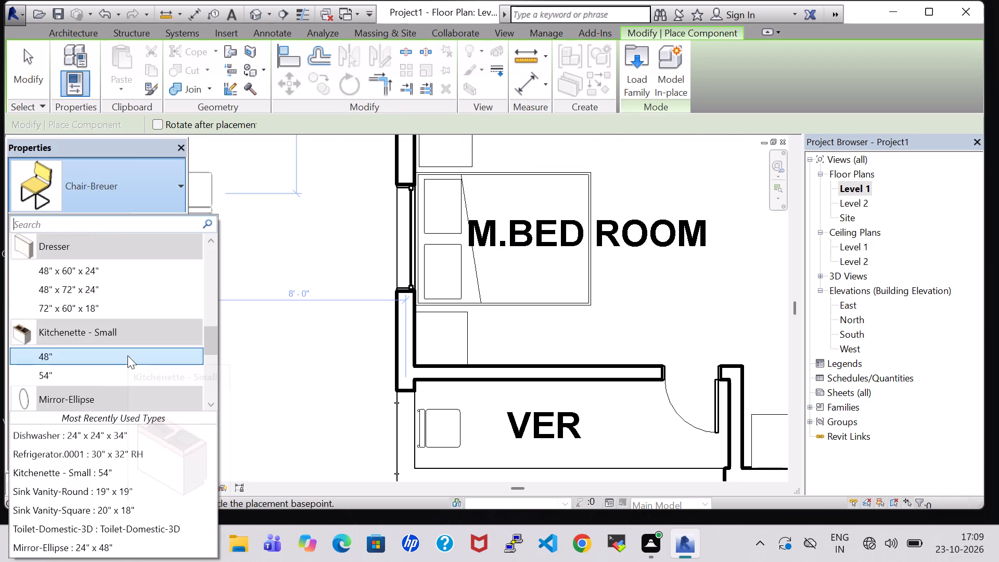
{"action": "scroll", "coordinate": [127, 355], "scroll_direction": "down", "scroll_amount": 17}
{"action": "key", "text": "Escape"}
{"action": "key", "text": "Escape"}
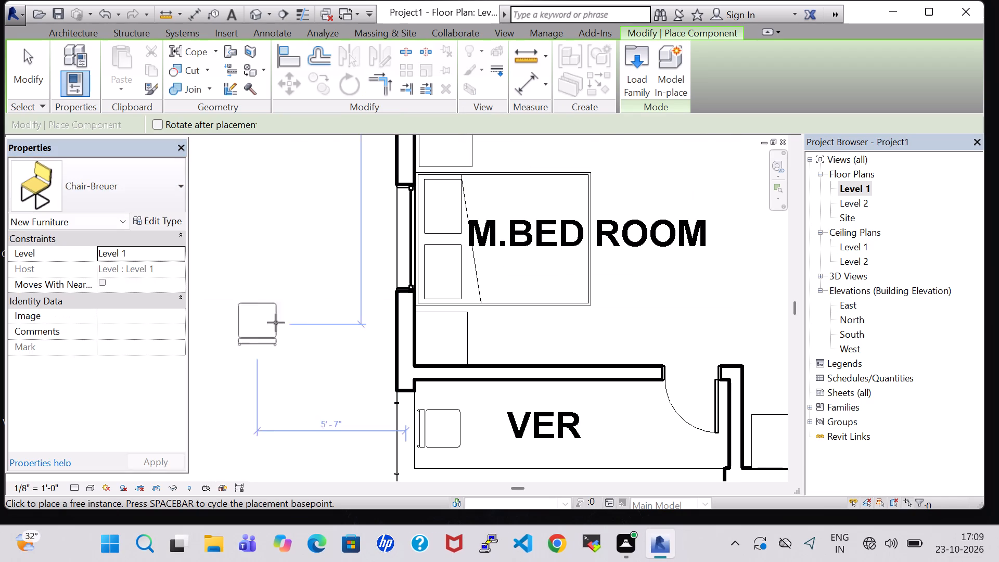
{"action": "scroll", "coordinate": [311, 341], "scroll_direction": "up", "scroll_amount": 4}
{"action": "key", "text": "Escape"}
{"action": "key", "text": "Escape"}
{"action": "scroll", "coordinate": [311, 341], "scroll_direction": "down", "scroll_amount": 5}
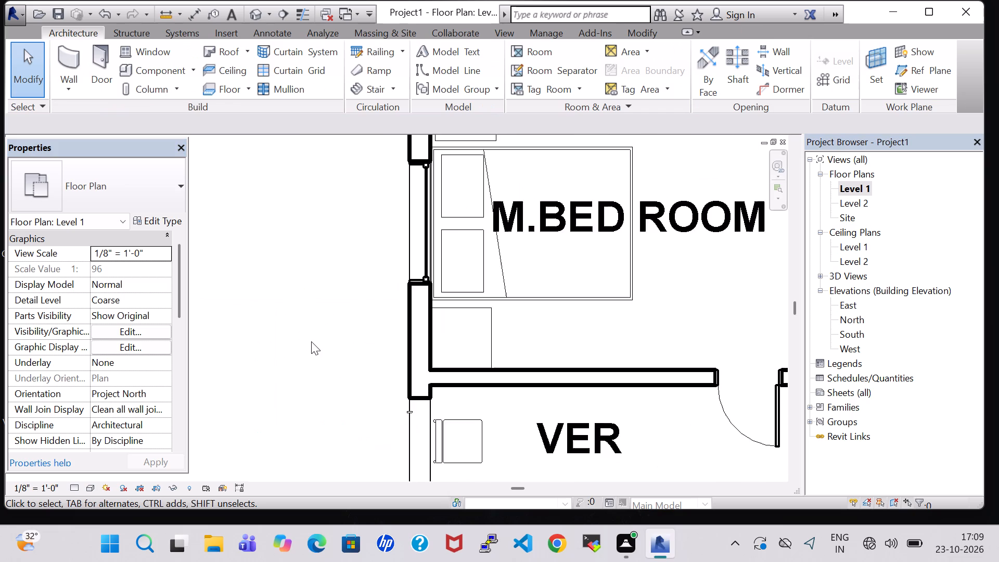
Copy the existing 24" x 24" x 24" Table-Coffee from the upper bedroom's veranda to the clipboard.
{"action": "scroll", "coordinate": [311, 341], "scroll_direction": "down", "scroll_amount": 2}
{"action": "middle_click_drag", "start_coordinate": [566, 299], "coordinate": [547, 324]}
{"action": "scroll", "coordinate": [547, 324], "scroll_direction": "down", "scroll_amount": 7}
{"action": "middle_click_drag", "start_coordinate": [553, 309], "coordinate": [514, 335]}
{"action": "middle_click_drag", "start_coordinate": [498, 345], "coordinate": [475, 365]}
{"action": "middle_click", "coordinate": [474, 366]}
{"action": "middle_click_drag", "start_coordinate": [659, 272], "coordinate": [661, 357]}
{"action": "middle_click", "coordinate": [661, 359]}
{"action": "scroll", "coordinate": [661, 358], "scroll_direction": "up", "scroll_amount": 4}
{"action": "middle_click_drag", "start_coordinate": [452, 292], "coordinate": [568, 422]}
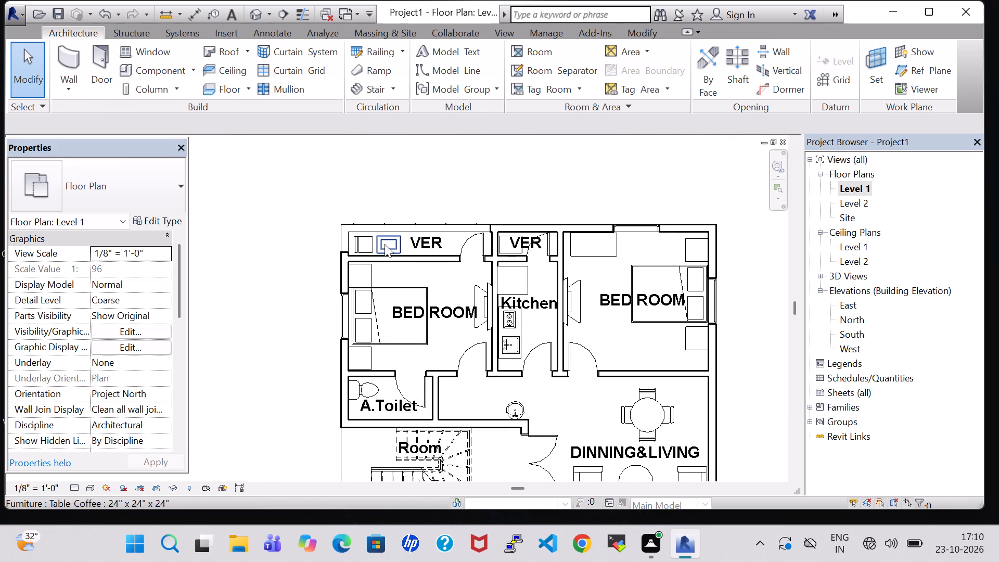
{"action": "left_click", "coordinate": [385, 244]}
{"action": "left_click", "coordinate": [153, 74]}
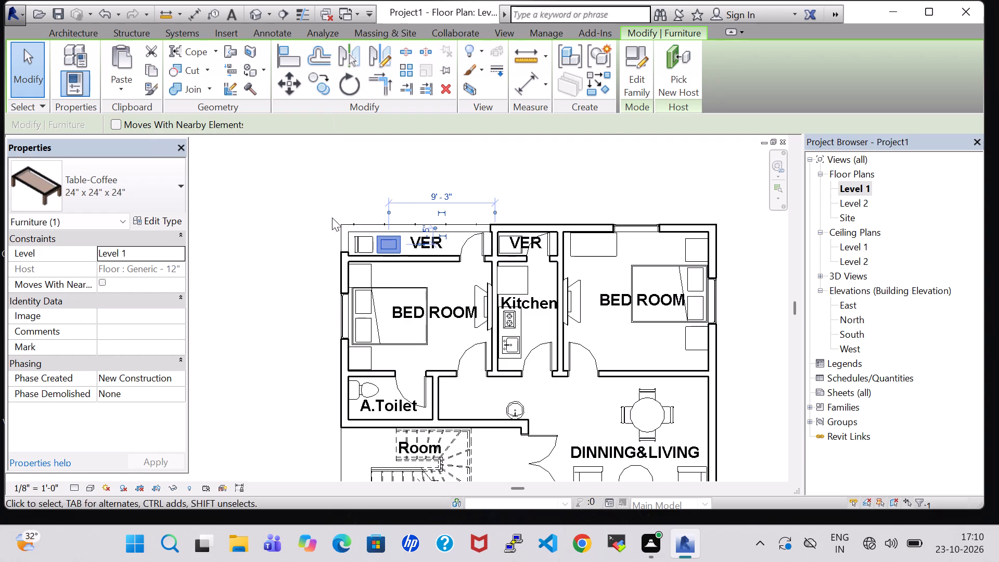
Paste the copied coffee table into the master bedroom's veranda, spaced from the chair and over the VER label.
{"action": "scroll", "coordinate": [332, 221], "scroll_direction": "down", "scroll_amount": 6}
{"action": "middle_click", "coordinate": [629, 318]}
{"action": "middle_click_drag", "start_coordinate": [629, 318], "coordinate": [637, 247]}
{"action": "scroll", "coordinate": [308, 249], "scroll_direction": "up", "scroll_amount": 2}
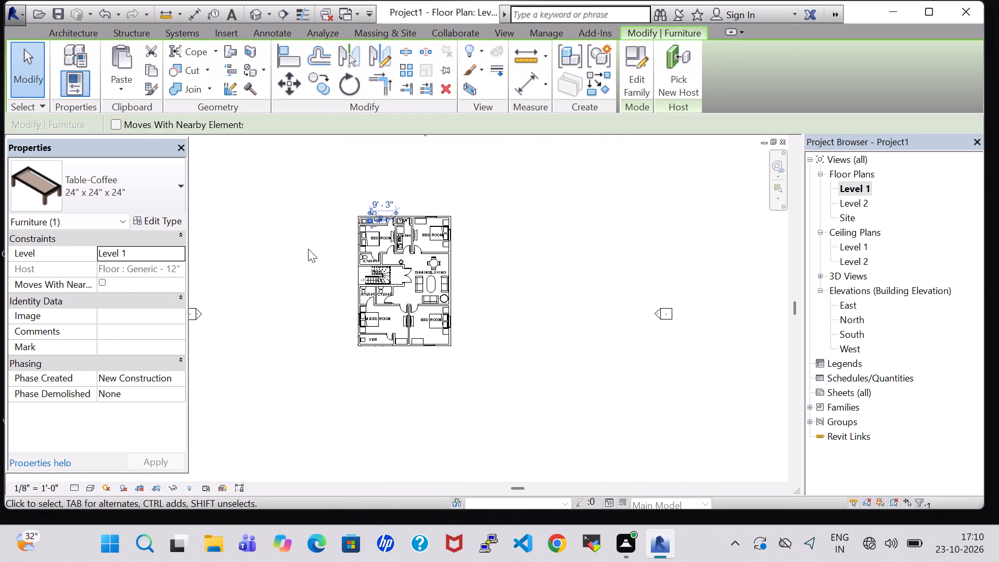
{"action": "scroll", "coordinate": [308, 249], "scroll_direction": "up", "scroll_amount": 9}
{"action": "left_click", "coordinate": [111, 81]}
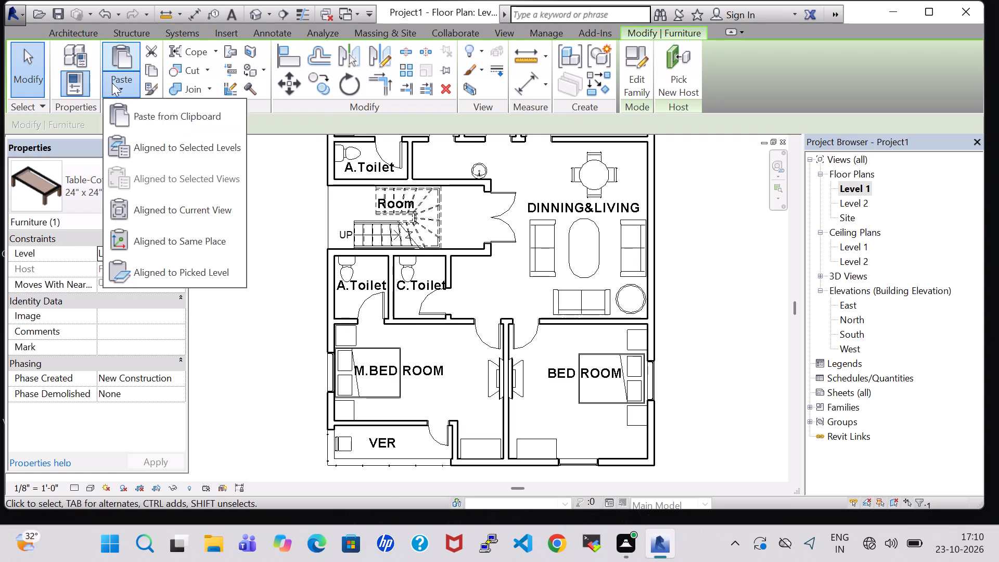
{"action": "left_click", "coordinate": [153, 124]}
{"action": "middle_click_drag", "start_coordinate": [369, 429], "coordinate": [390, 345]}
{"action": "middle_click", "coordinate": [390, 345]}
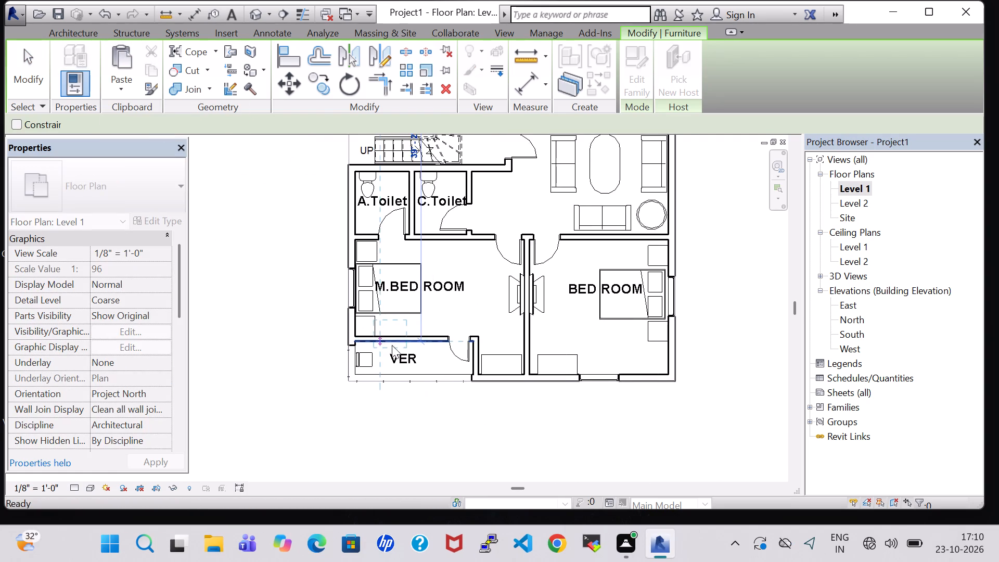
{"action": "scroll", "coordinate": [392, 346], "scroll_direction": "up", "scroll_amount": 9}
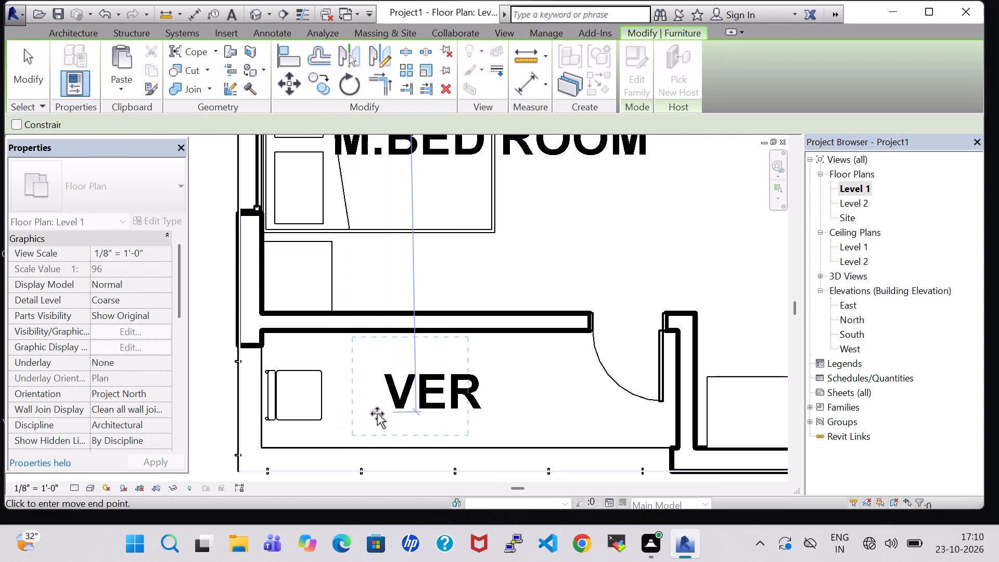
{"action": "left_click", "coordinate": [375, 415]}
{"action": "key", "text": "Escape"}
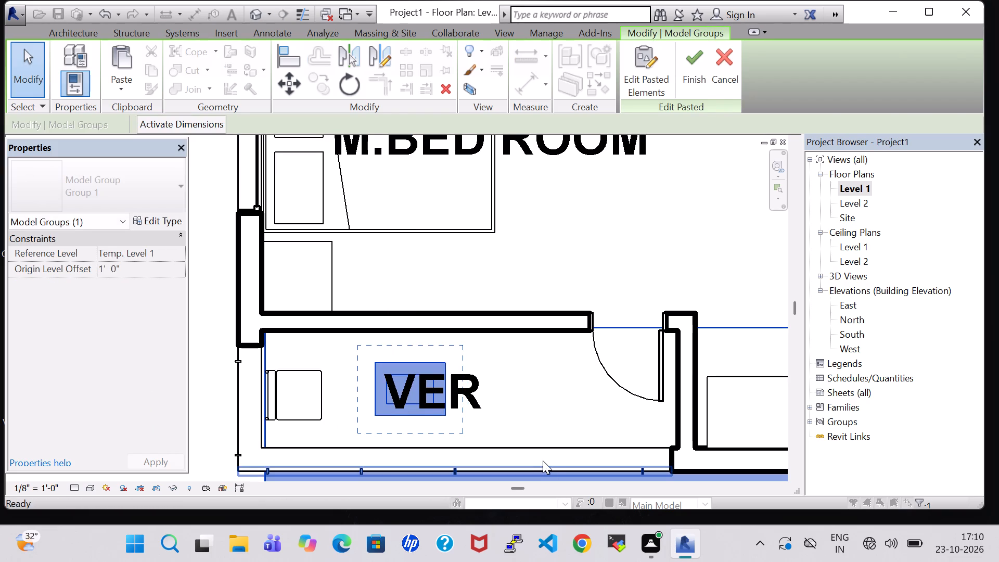
{"action": "key", "text": "Escape"}
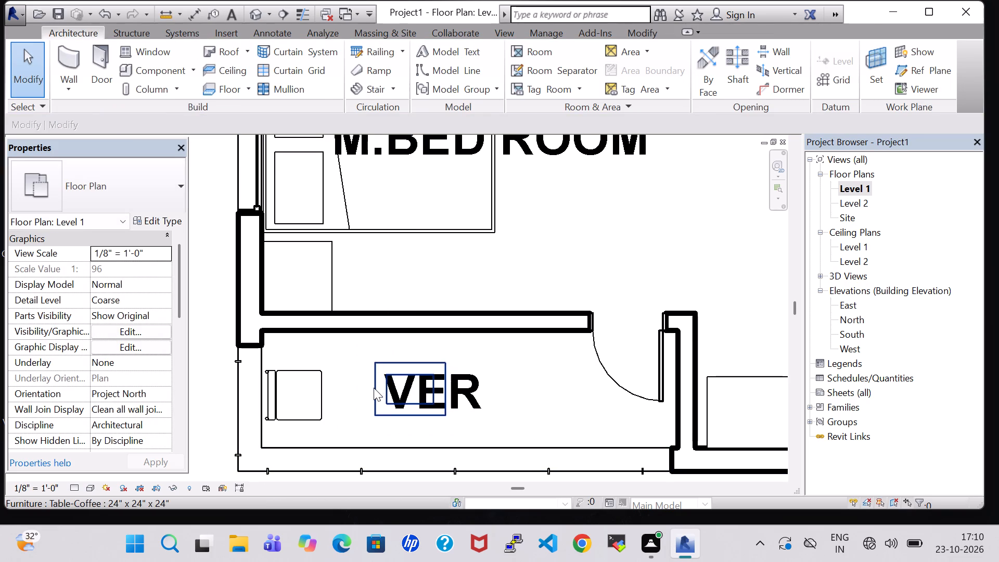
Turn the master bedroom veranda's coffee table 90 degrees and nudge it close to the chair, aligned with its centre.
{"action": "left_click", "coordinate": [374, 388]}
{"action": "key", "text": "Left"}
{"action": "key", "text": "Left"}
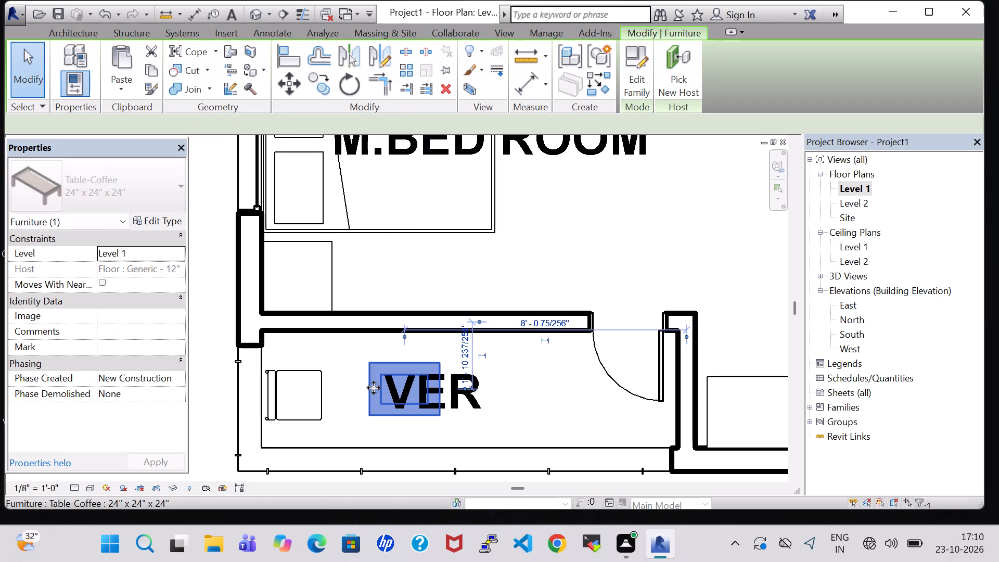
{"action": "key", "text": "Left"}
{"action": "key", "text": "Left"}
{"action": "key", "text": "Left"}
{"action": "key", "text": "Left"}
{"action": "key", "text": "Left"}
{"action": "key", "text": "Left"}
{"action": "key", "text": "Left"}
{"action": "key", "text": "Left"}
{"action": "key", "text": "Left"}
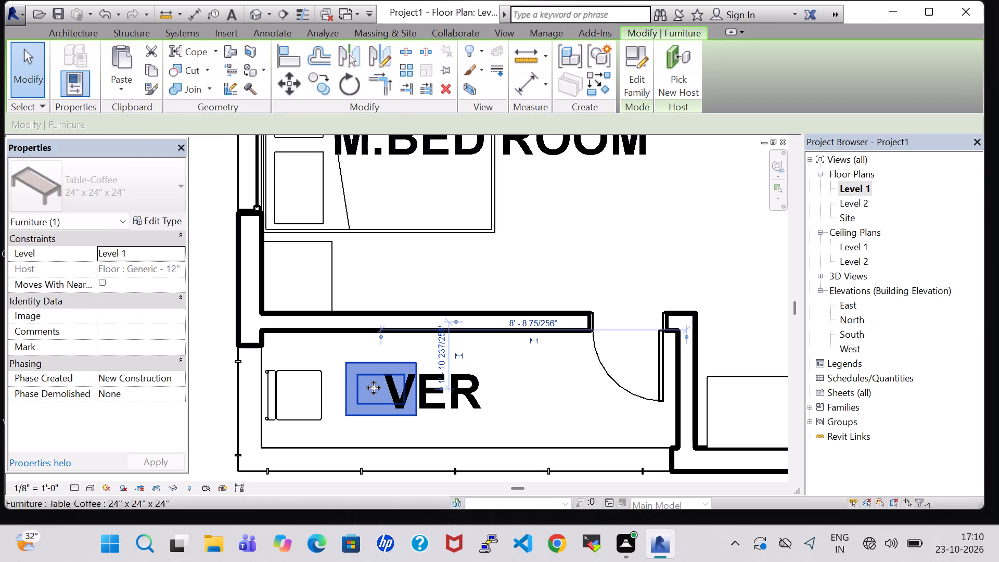
{"action": "key", "text": "space"}
{"action": "key", "text": "Left"}
{"action": "key", "text": "Left"}
{"action": "key", "text": "Left"}
{"action": "key", "text": "Left"}
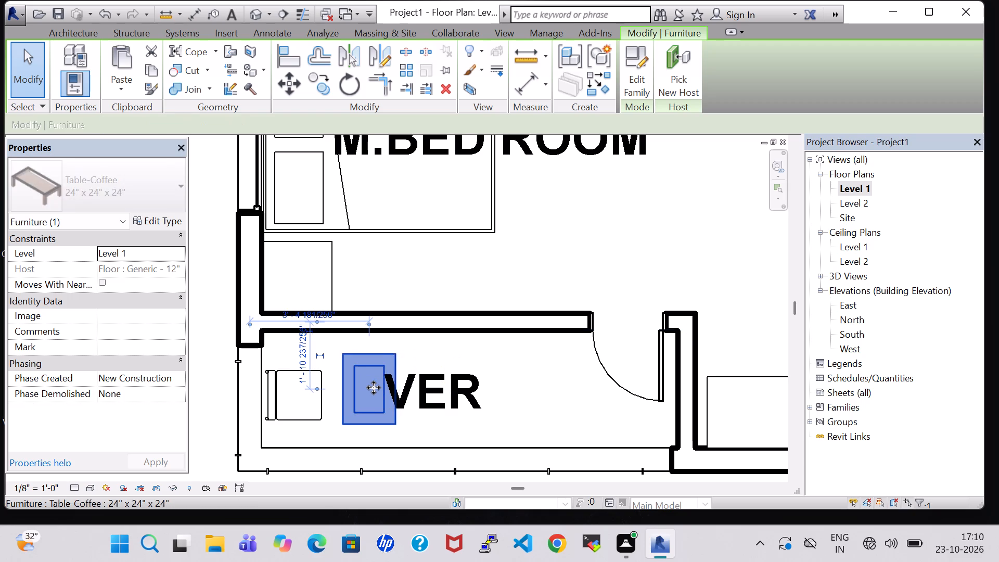
{"action": "key", "text": "Down"}
{"action": "key", "text": "Down"}
{"action": "key", "text": "Left"}
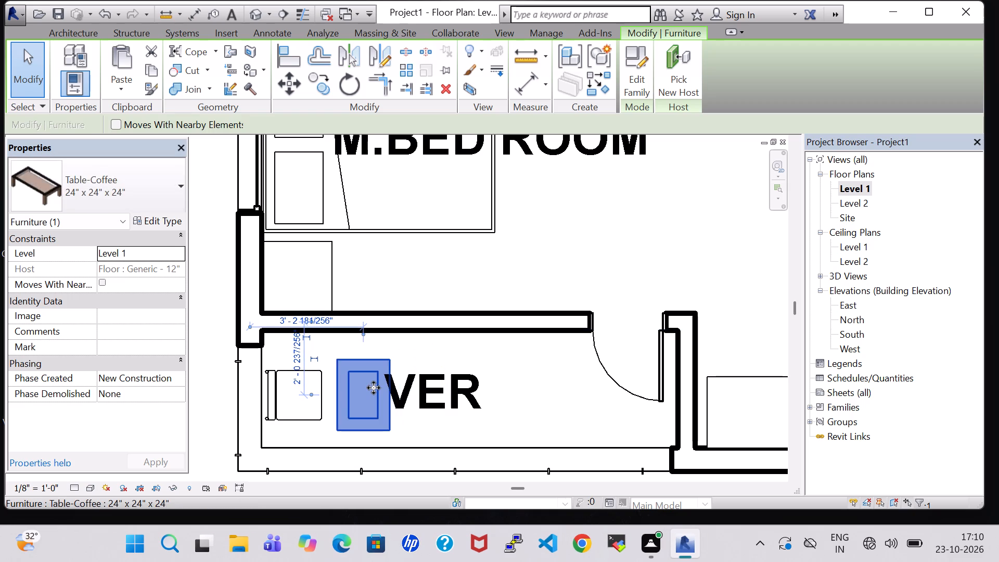
{"action": "left_click", "coordinate": [206, 389]}
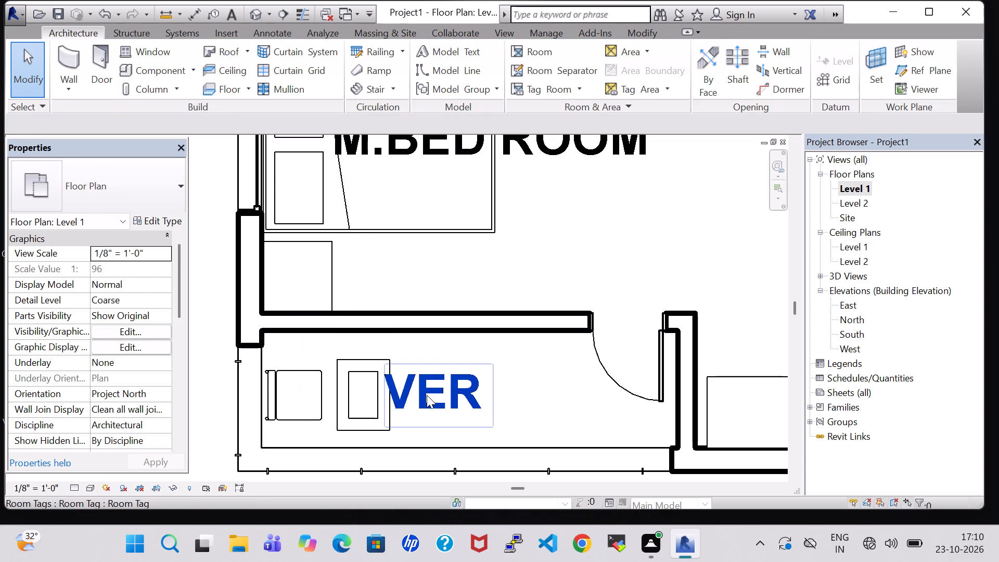
Shift the master bedroom veranda's VER room tag away from the chair so it clears the coffee table.
{"action": "left_click", "coordinate": [427, 395]}
{"action": "key", "text": "Right"}
{"action": "key", "text": "Right"}
{"action": "key", "text": "Right"}
{"action": "key", "text": "Right"}
{"action": "key", "text": "Right"}
{"action": "key", "text": "Right"}
{"action": "key", "text": "Right"}
{"action": "key", "text": "Right"}
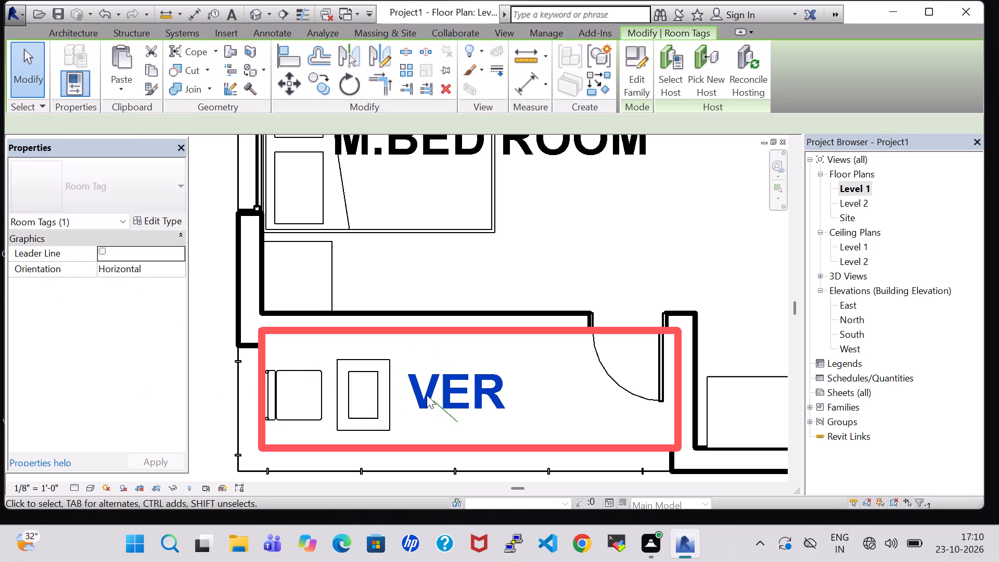
{"action": "scroll", "coordinate": [466, 410], "scroll_direction": "down", "scroll_amount": 2}
{"action": "left_click", "coordinate": [233, 264]}
Review the whole Level 1 floor plan with its furniture and room tags.
{"action": "scroll", "coordinate": [233, 264], "scroll_direction": "down", "scroll_amount": 4}
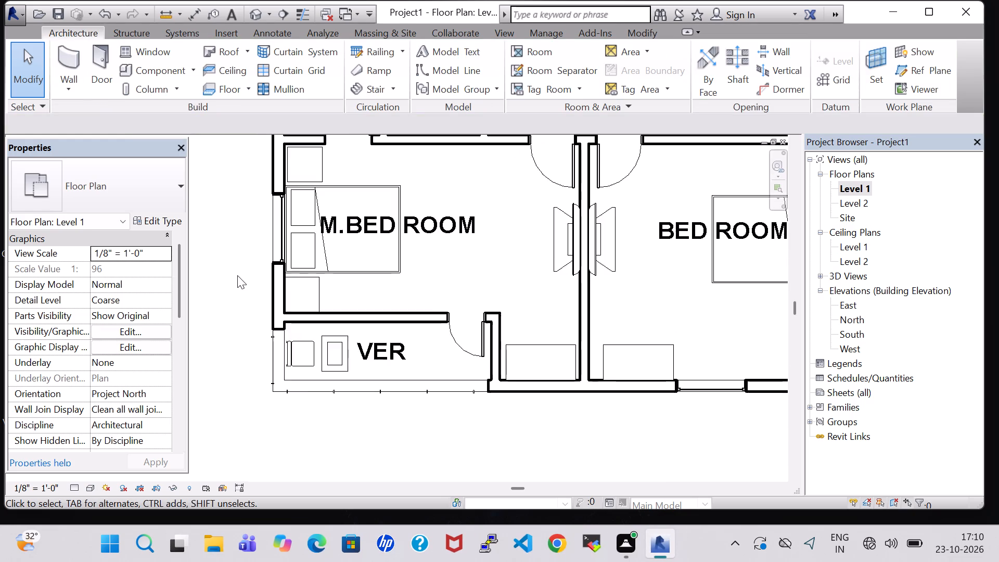
{"action": "scroll", "coordinate": [237, 275], "scroll_direction": "down", "scroll_amount": 1}
{"action": "scroll", "coordinate": [549, 242], "scroll_direction": "down", "scroll_amount": 2}
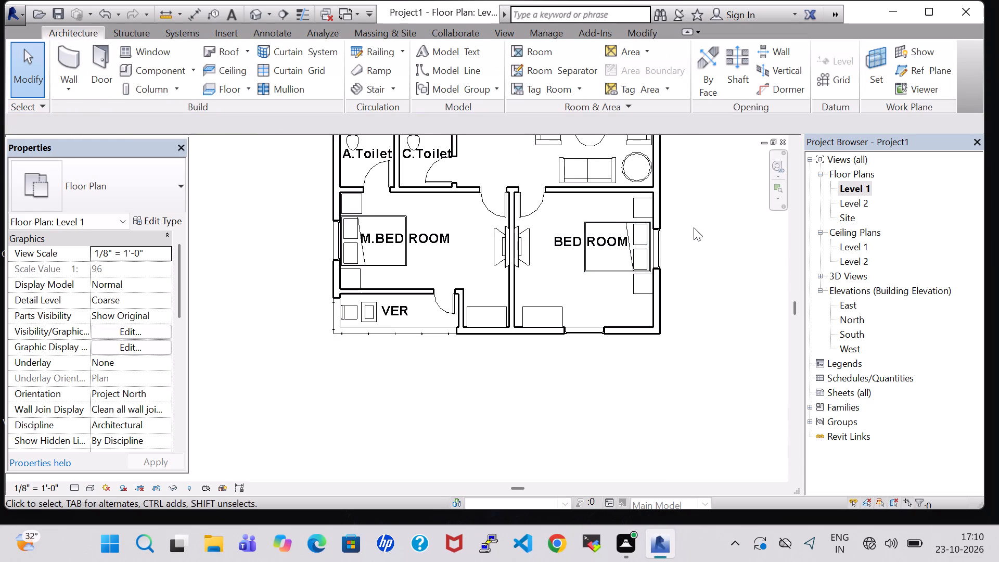
{"action": "middle_click_drag", "start_coordinate": [694, 227], "coordinate": [627, 297]}
{"action": "scroll", "coordinate": [653, 289], "scroll_direction": "down", "scroll_amount": 2}
{"action": "middle_click_drag", "start_coordinate": [651, 204], "coordinate": [637, 273]}
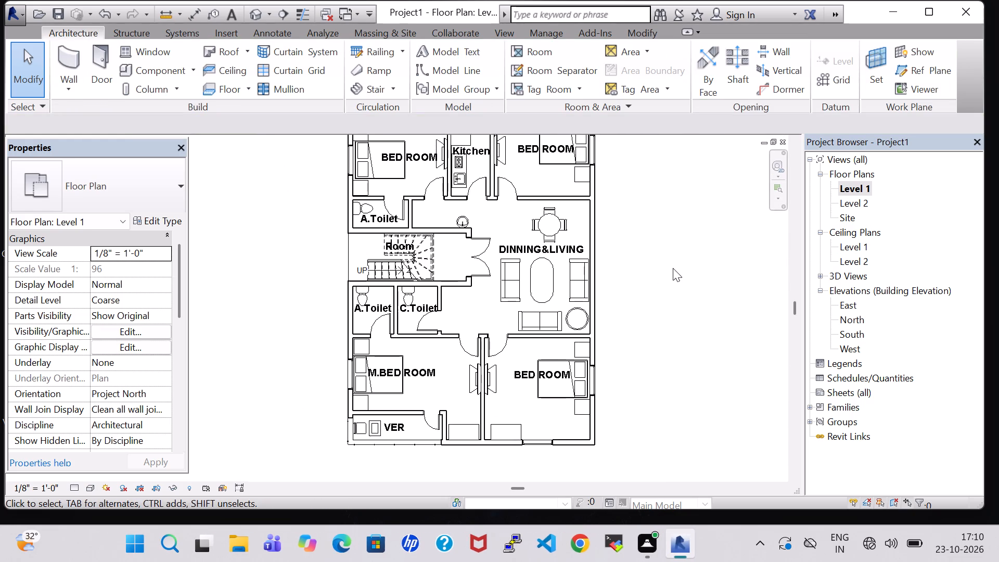
{"action": "scroll", "coordinate": [673, 262], "scroll_direction": "down", "scroll_amount": 1}
{"action": "middle_click_drag", "start_coordinate": [672, 246], "coordinate": [623, 278]}
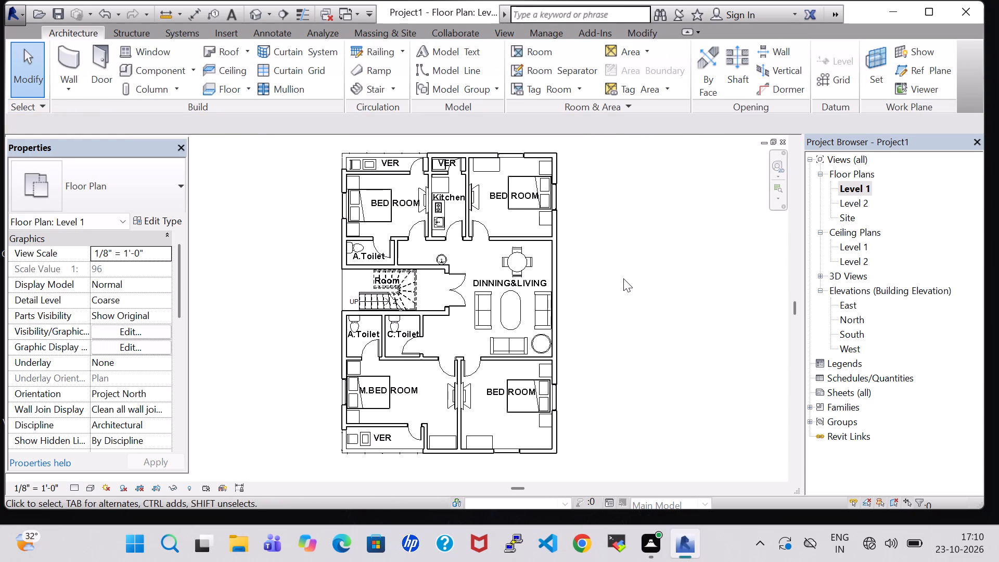
{"action": "scroll", "coordinate": [623, 278], "scroll_direction": "up", "scroll_amount": 1}
{"action": "scroll", "coordinate": [623, 278], "scroll_direction": "down", "scroll_amount": 1}
{"action": "middle_click_drag", "start_coordinate": [623, 278], "coordinate": [608, 275]}
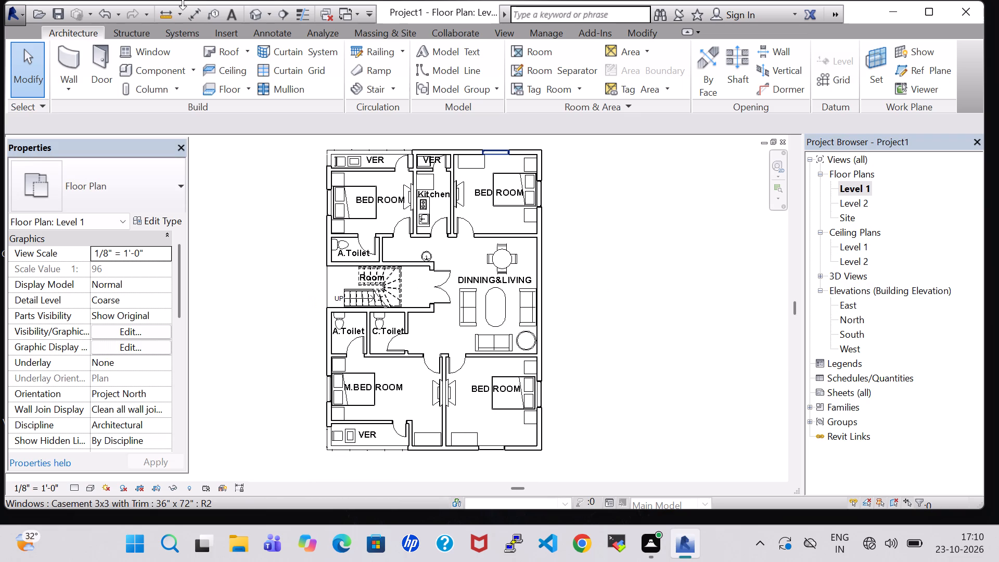
Open the default 3D view and examine the kitchen, bedroom and living area furniture from several angles.
{"action": "left_click", "coordinate": [259, 14]}
{"action": "scroll", "coordinate": [475, 354], "scroll_direction": "down", "scroll_amount": 2}
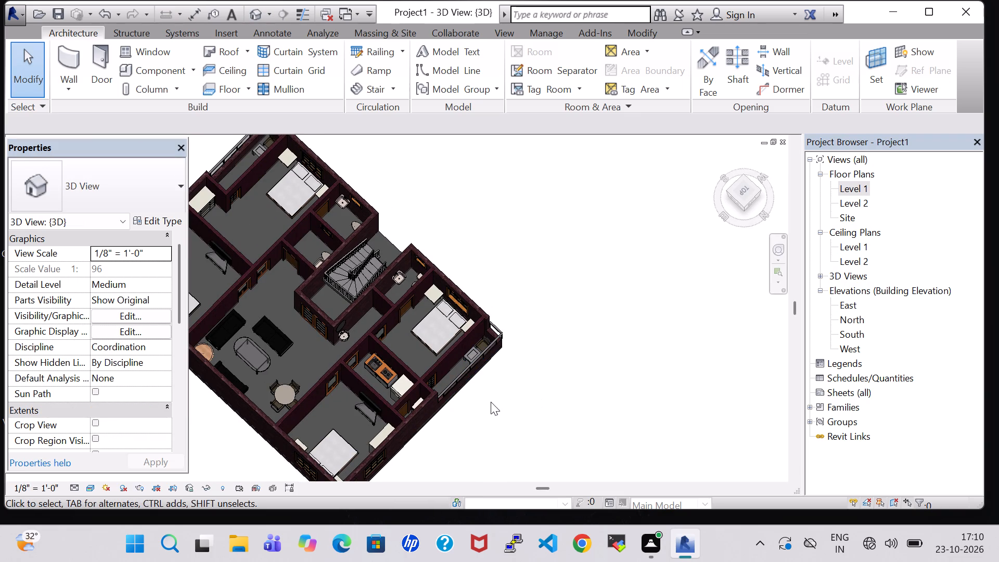
{"action": "middle_click_drag", "start_coordinate": [491, 402], "coordinate": [508, 329], "text": "shift"}
{"action": "middle_click_drag", "start_coordinate": [504, 417], "coordinate": [569, 390], "text": "shift"}
{"action": "middle_click_drag", "start_coordinate": [609, 225], "coordinate": [605, 280], "text": "shift"}
{"action": "scroll", "coordinate": [595, 345], "scroll_direction": "up", "scroll_amount": 5}
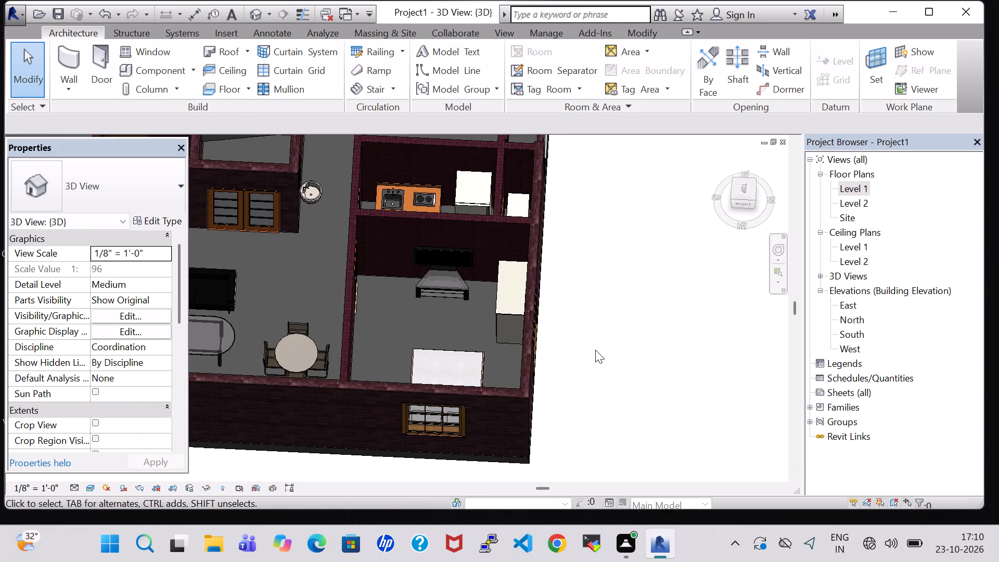
{"action": "middle_click_drag", "start_coordinate": [586, 351], "coordinate": [597, 271], "text": "shift"}
{"action": "middle_click_drag", "start_coordinate": [608, 250], "coordinate": [643, 409], "text": "shift"}
{"action": "middle_click_drag", "start_coordinate": [643, 409], "coordinate": [590, 347], "text": "shift"}
{"action": "middle_click_drag", "start_coordinate": [587, 338], "coordinate": [587, 308], "text": "shift"}
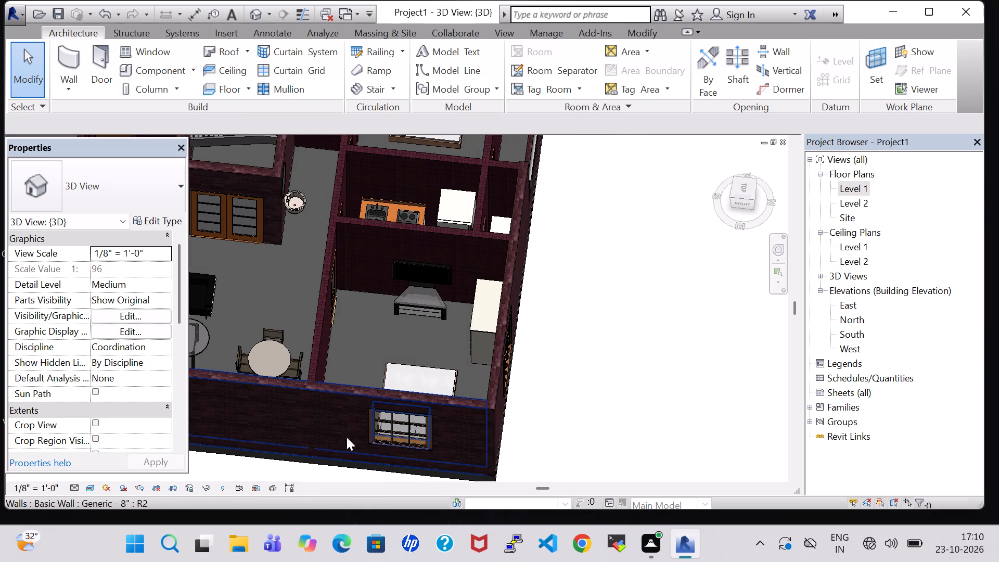
{"action": "middle_click_drag", "start_coordinate": [569, 260], "coordinate": [615, 347], "text": "shift"}
{"action": "middle_click_drag", "start_coordinate": [447, 392], "coordinate": [440, 417]}
{"action": "scroll", "coordinate": [440, 416], "scroll_direction": "down", "scroll_amount": 1}
{"action": "middle_click_drag", "start_coordinate": [648, 233], "coordinate": [655, 357]}
{"action": "middle_click_drag", "start_coordinate": [655, 357], "coordinate": [648, 297], "text": "shift"}
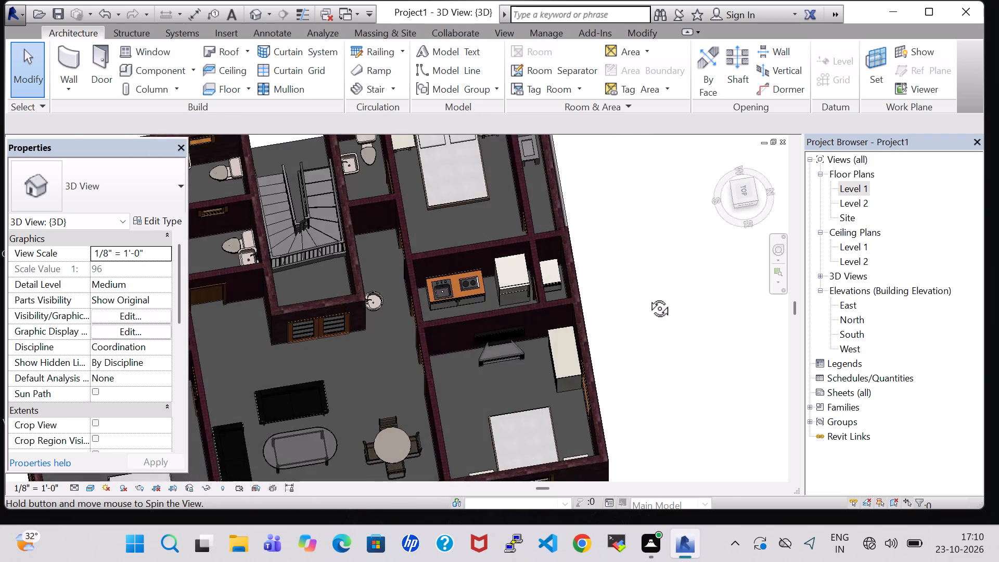
{"action": "middle_click_drag", "start_coordinate": [648, 297], "coordinate": [651, 267], "text": "shift"}
{"action": "middle_click_drag", "start_coordinate": [647, 325], "coordinate": [699, 322], "text": "shift"}
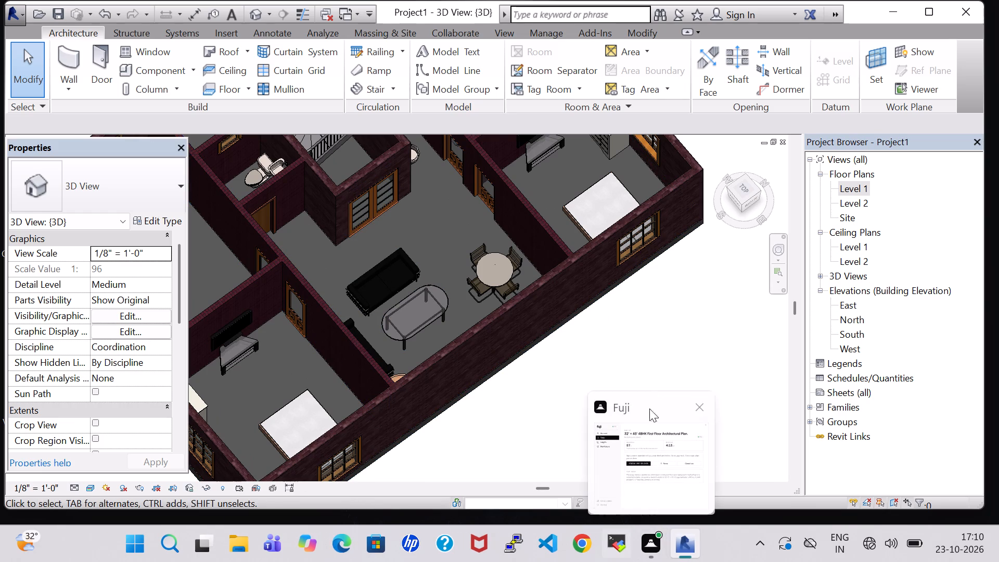
Examine the whole model in 3D from the staircase side, including the bedrooms and verandas.
{"action": "left_click", "coordinate": [652, 346]}
{"action": "scroll", "coordinate": [652, 346], "scroll_direction": "down", "scroll_amount": 6}
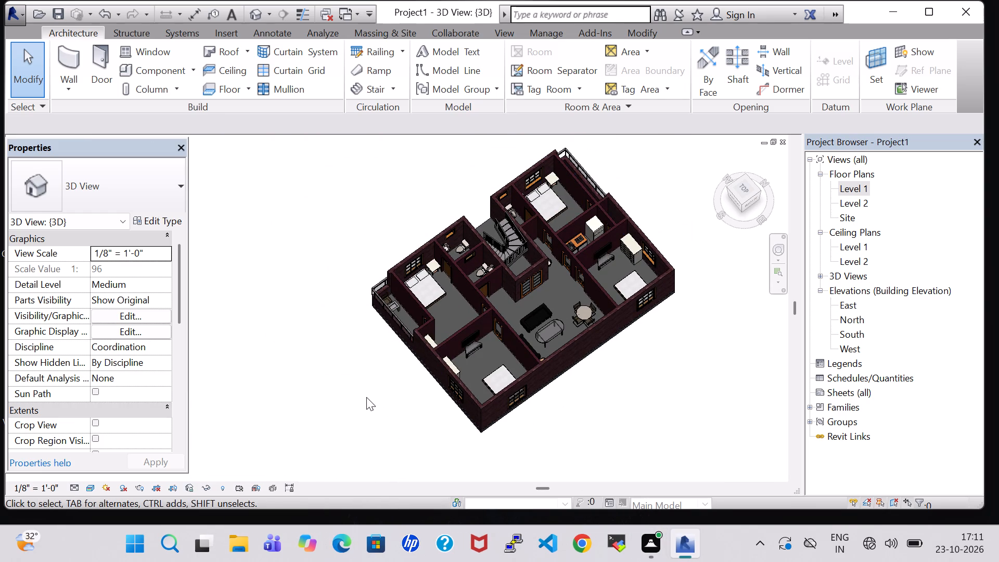
{"action": "middle_click_drag", "start_coordinate": [365, 397], "coordinate": [510, 371], "text": "shift"}
{"action": "middle_click_drag", "start_coordinate": [414, 351], "coordinate": [523, 326]}
{"action": "middle_click_drag", "start_coordinate": [412, 331], "coordinate": [437, 342]}
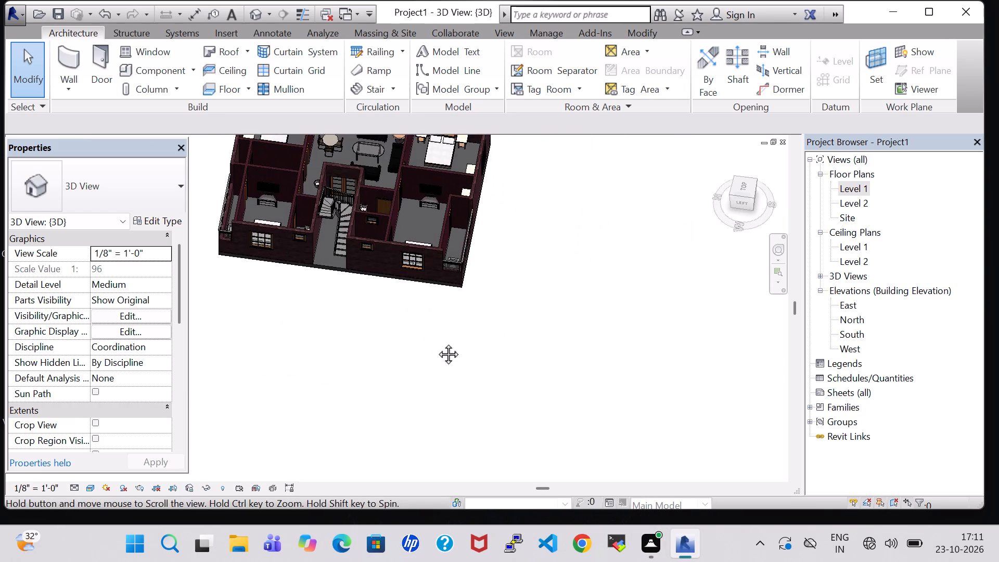
{"action": "middle_click_drag", "start_coordinate": [437, 342], "coordinate": [526, 418]}
{"action": "scroll", "coordinate": [595, 414], "scroll_direction": "up", "scroll_amount": 4}
{"action": "middle_click_drag", "start_coordinate": [565, 357], "coordinate": [583, 405]}
{"action": "middle_click", "coordinate": [583, 405]}
{"action": "scroll", "coordinate": [586, 406], "scroll_direction": "down", "scroll_amount": 1}
{"action": "middle_click_drag", "start_coordinate": [503, 433], "coordinate": [551, 390]}
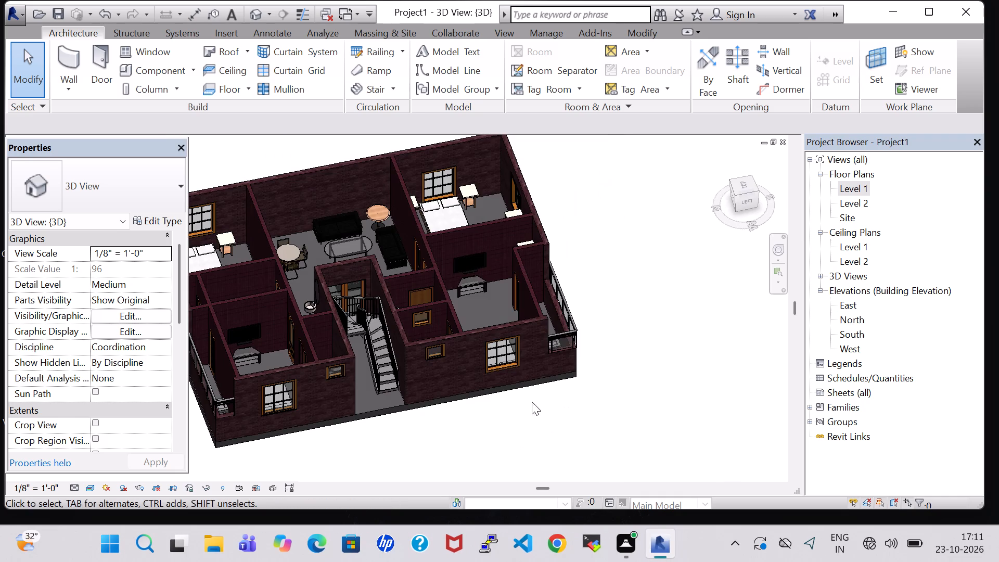
{"action": "middle_click_drag", "start_coordinate": [606, 356], "coordinate": [587, 305], "text": "shift"}
{"action": "middle_click_drag", "start_coordinate": [627, 365], "coordinate": [613, 339]}
{"action": "middle_click_drag", "start_coordinate": [633, 287], "coordinate": [636, 296]}
{"action": "middle_click_drag", "start_coordinate": [637, 282], "coordinate": [655, 348], "text": "shift"}
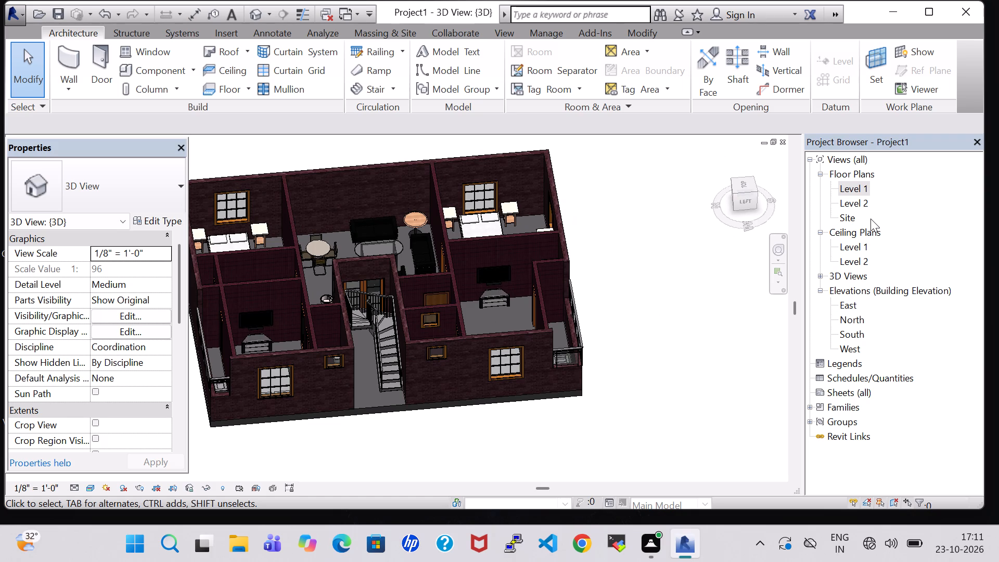
Return to the Level 1 floor plan and delete the Sofa-Corbu beside the living room's outer wall.
{"action": "double_click", "coordinate": [859, 183]}
{"action": "scroll", "coordinate": [606, 362], "scroll_direction": "down", "scroll_amount": 2}
{"action": "scroll", "coordinate": [601, 359], "scroll_direction": "up", "scroll_amount": 3}
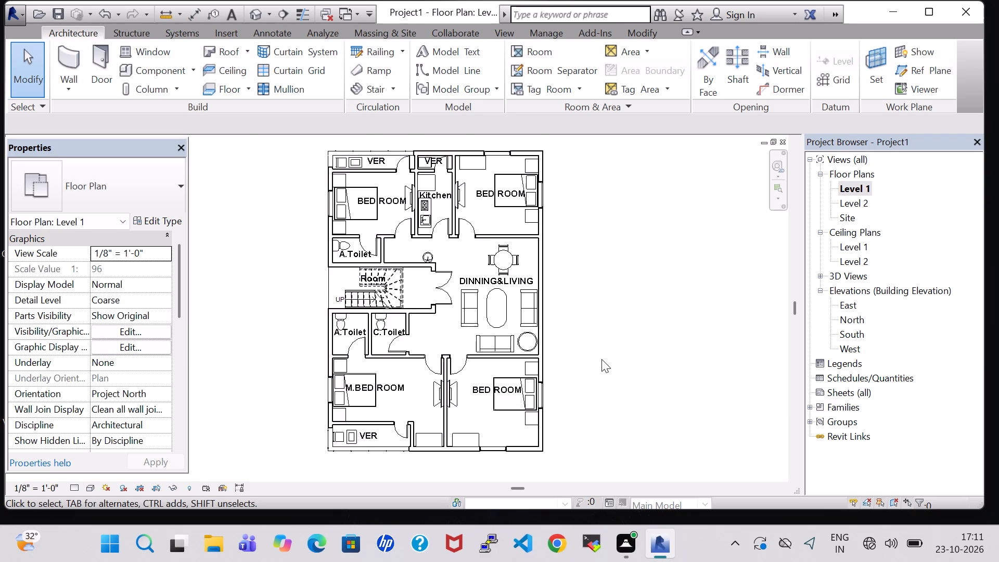
{"action": "scroll", "coordinate": [601, 359], "scroll_direction": "up", "scroll_amount": 1}
{"action": "left_click", "coordinate": [502, 287]}
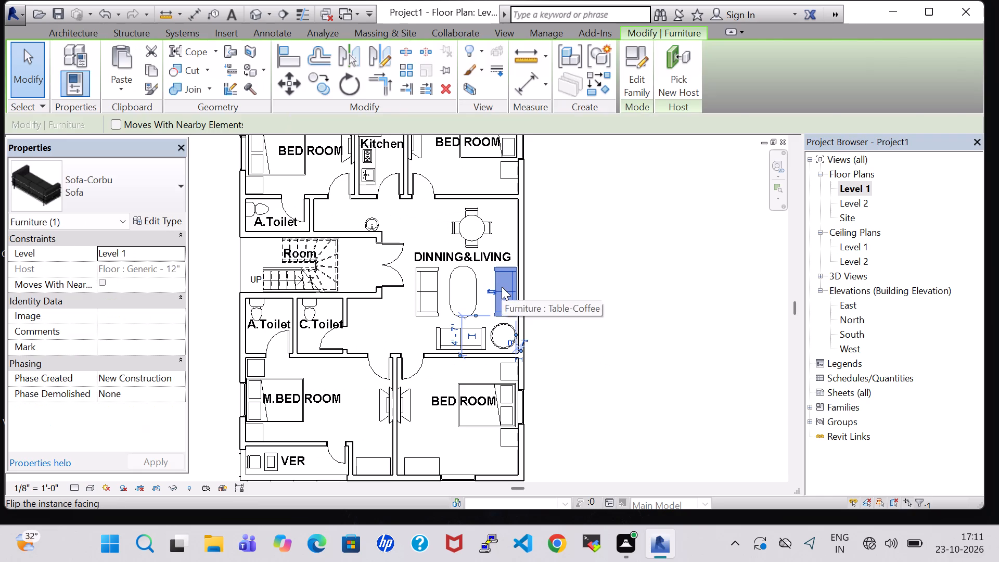
{"action": "key", "text": "Delete"}
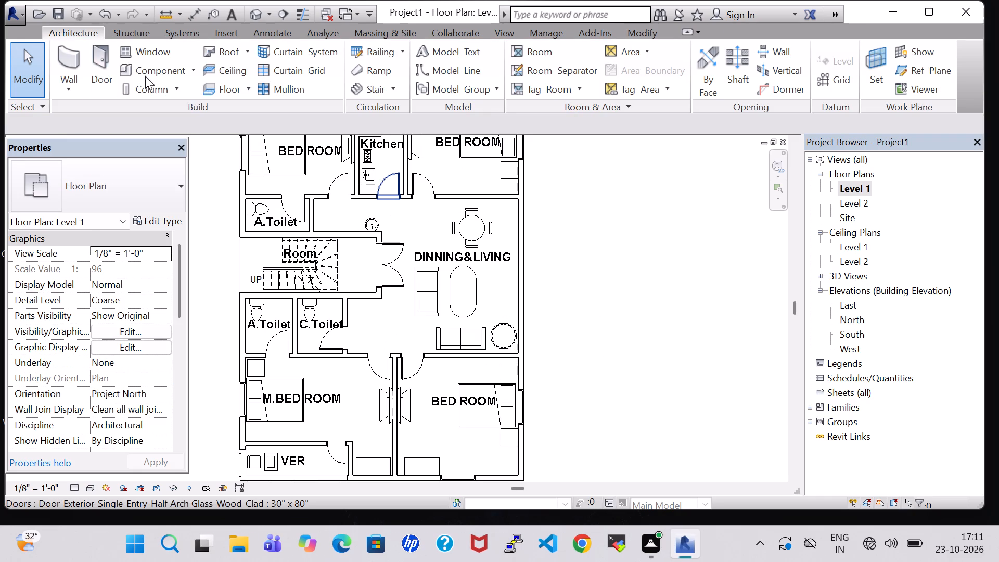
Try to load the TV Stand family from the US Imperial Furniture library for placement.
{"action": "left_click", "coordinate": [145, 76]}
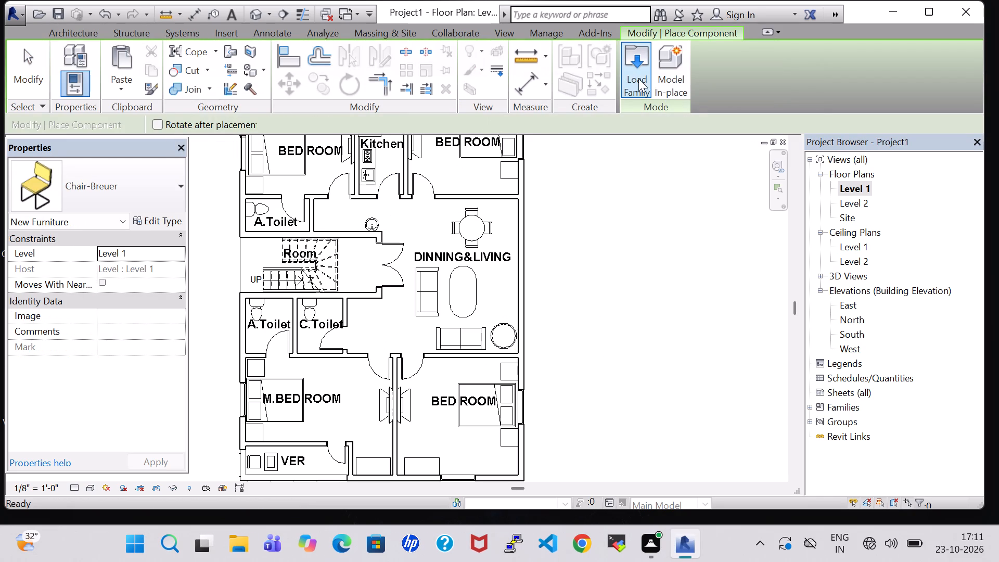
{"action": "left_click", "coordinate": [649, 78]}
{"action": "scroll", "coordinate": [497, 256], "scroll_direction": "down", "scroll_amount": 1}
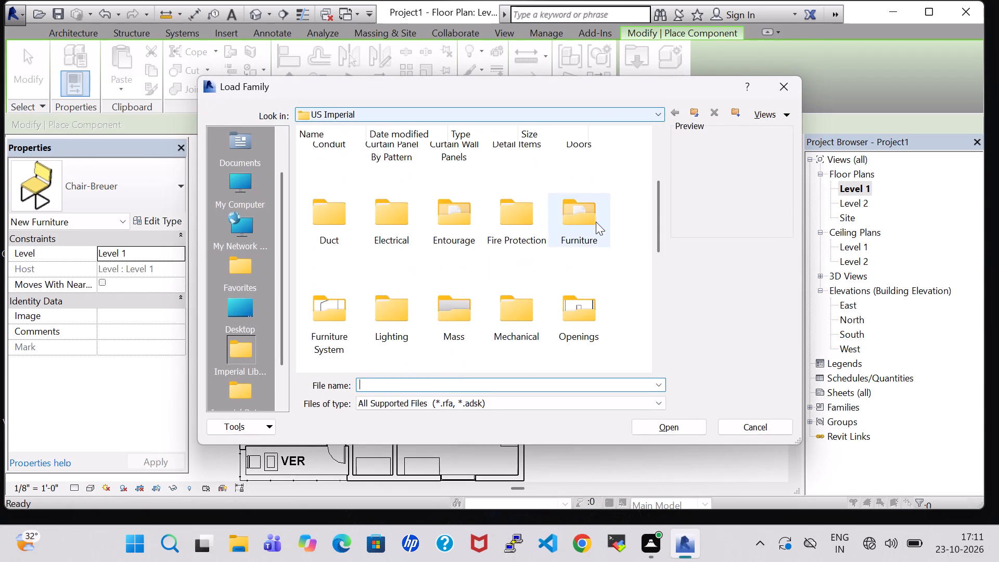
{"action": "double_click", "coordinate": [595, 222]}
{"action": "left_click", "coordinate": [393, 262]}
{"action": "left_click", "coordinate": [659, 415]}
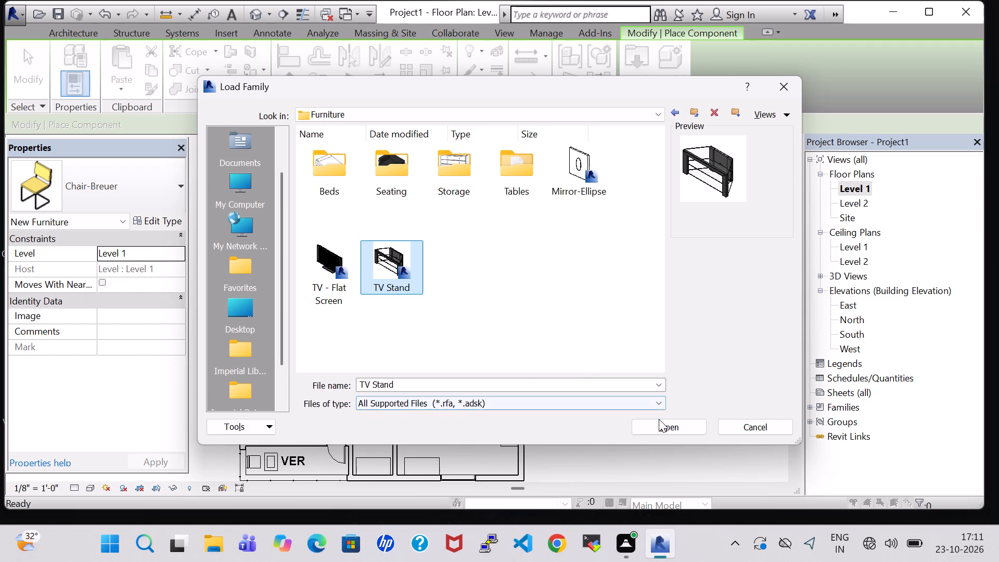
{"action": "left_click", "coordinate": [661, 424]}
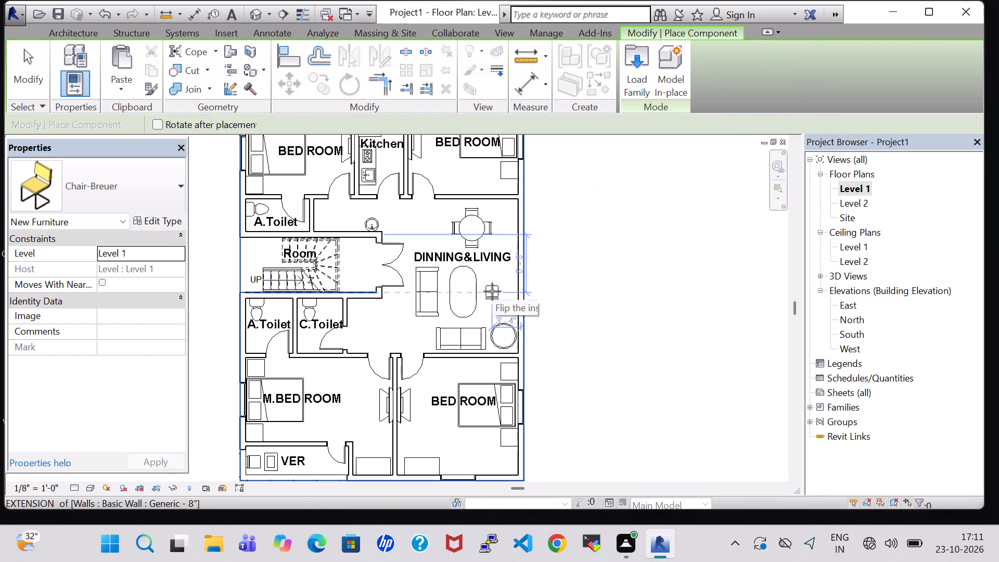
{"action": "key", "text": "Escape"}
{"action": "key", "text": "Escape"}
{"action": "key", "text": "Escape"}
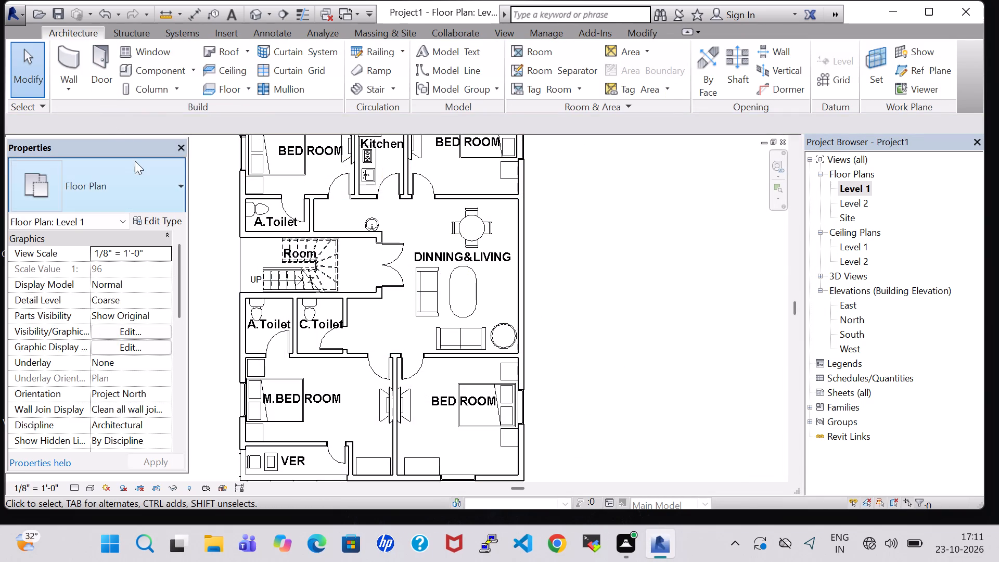
Place a TV Stand near the living room's outer wall where the sofa was removed, rotated to face the oval coffee table.
{"action": "left_click", "coordinate": [151, 75]}
{"action": "left_click", "coordinate": [108, 176]}
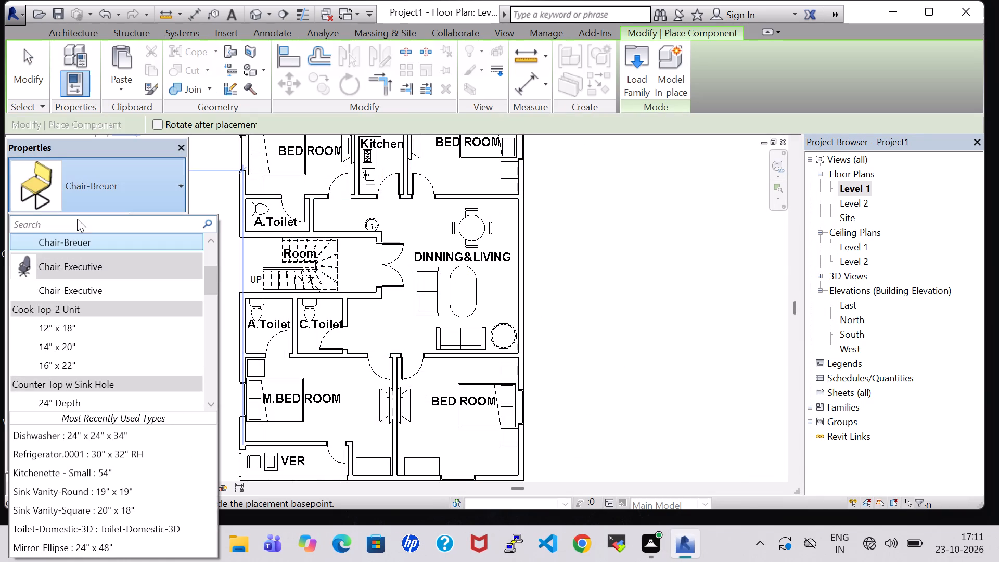
{"action": "left_click", "coordinate": [77, 225]}
{"action": "type", "text": "tv"}
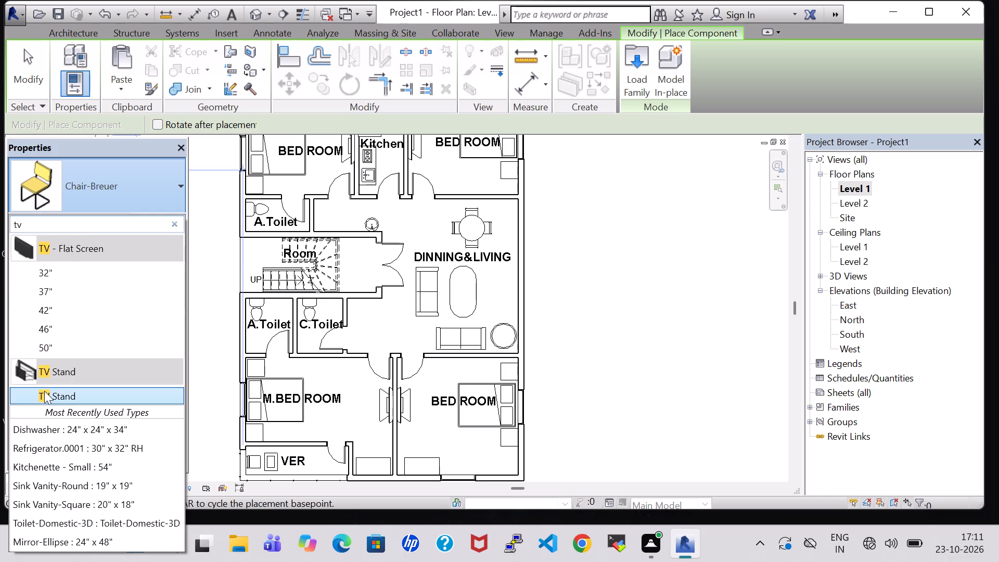
{"action": "left_click", "coordinate": [44, 391]}
{"action": "scroll", "coordinate": [538, 274], "scroll_direction": "up", "scroll_amount": 4}
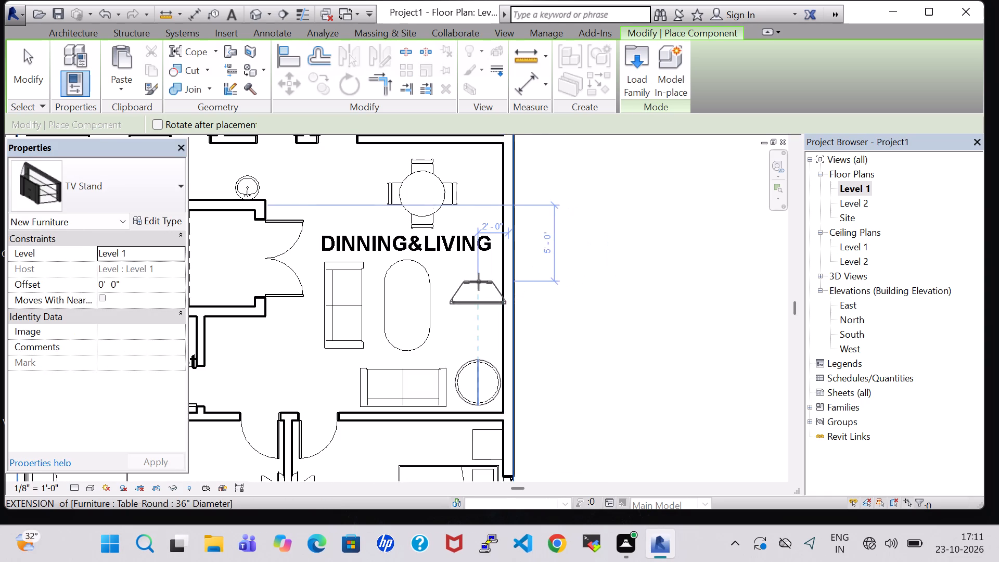
{"action": "key", "text": "space"}
{"action": "key", "text": "space"}
{"action": "key", "text": "space"}
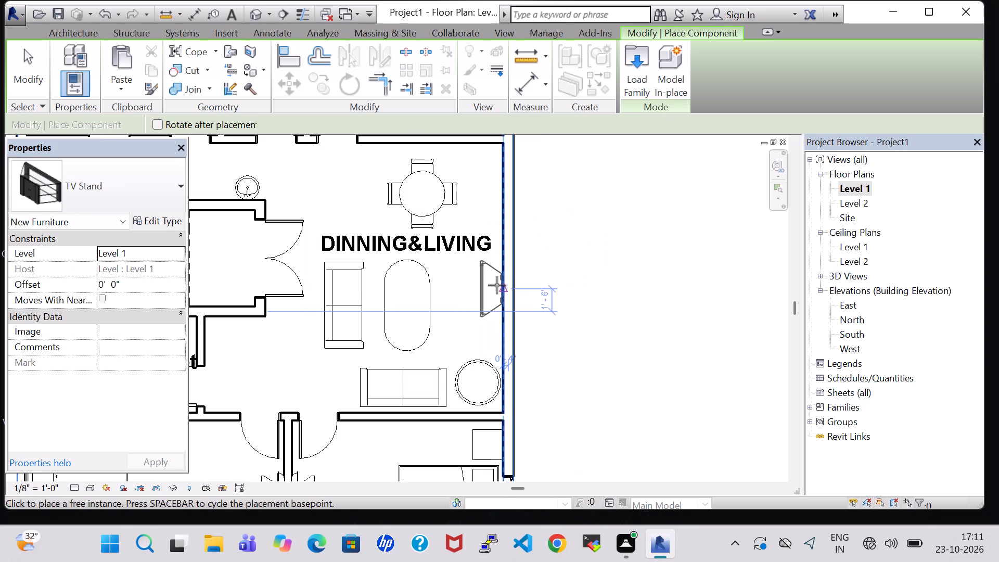
{"action": "left_click", "coordinate": [496, 285]}
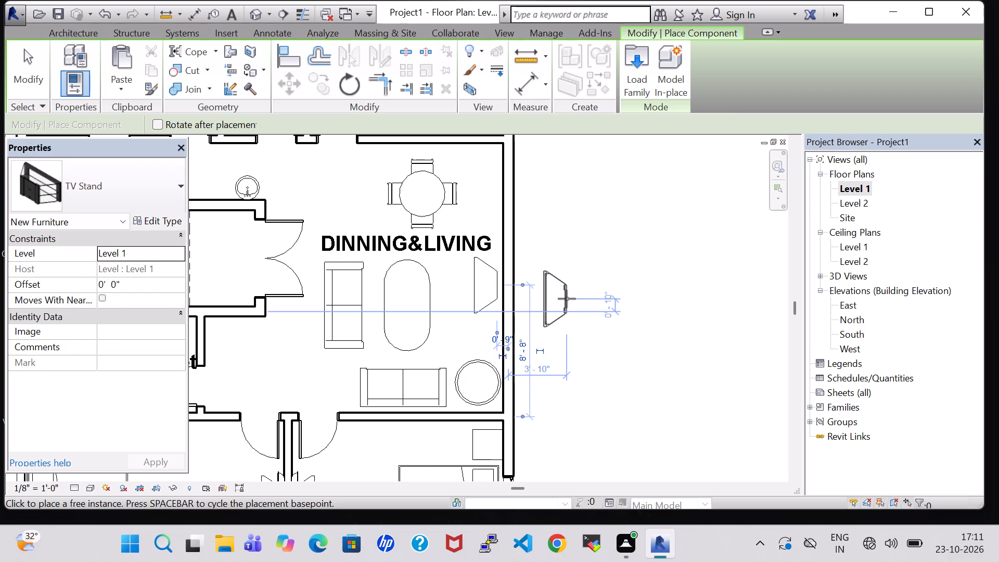
{"action": "key", "text": "Escape"}
{"action": "key", "text": "Escape"}
Nudge the living room's TV Stand up against the inner face of the outer wall.
{"action": "left_click", "coordinate": [494, 290]}
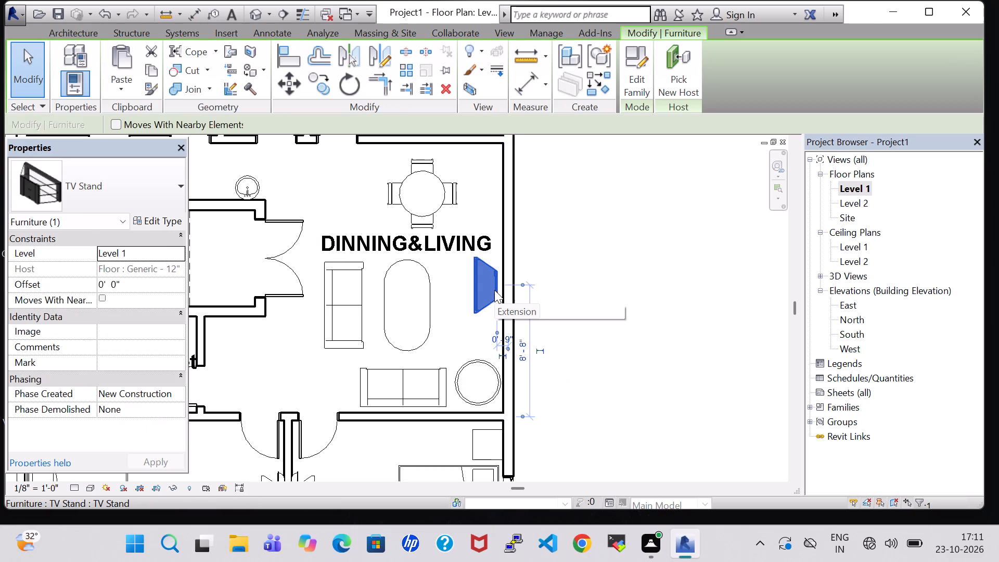
{"action": "key", "text": "Right"}
{"action": "key", "text": "Right"}
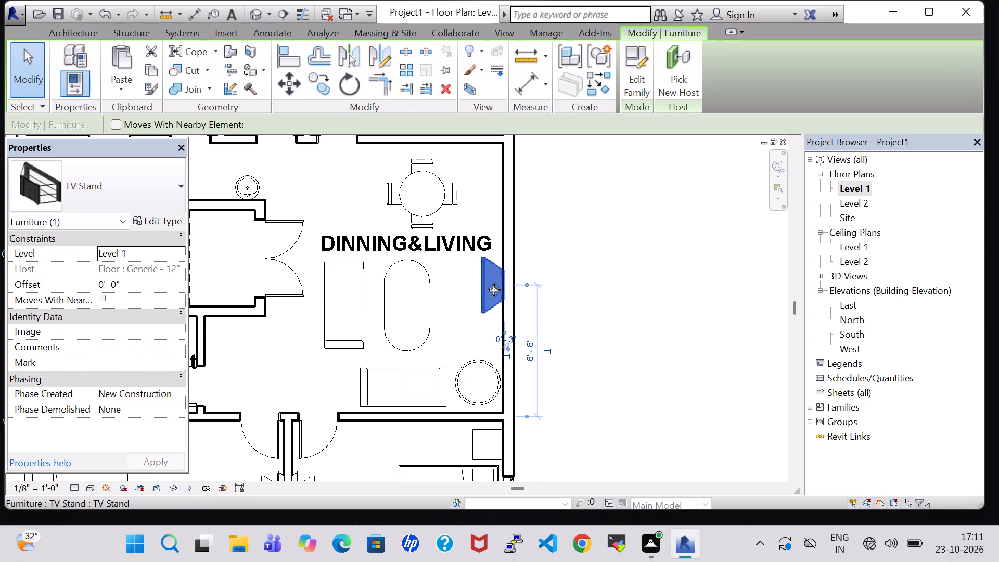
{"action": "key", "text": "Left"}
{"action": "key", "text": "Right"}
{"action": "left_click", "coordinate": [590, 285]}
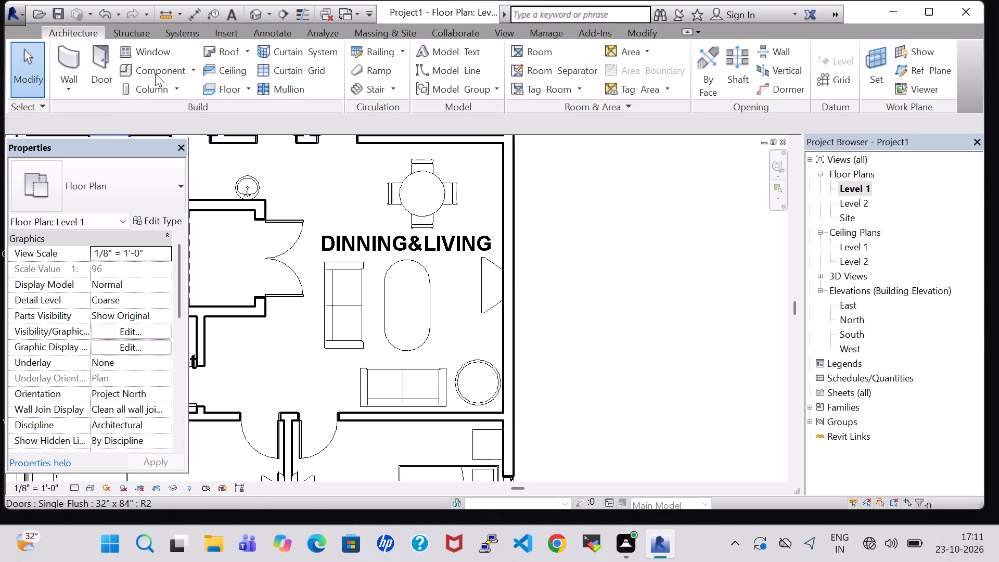
Place a 50" TV - Flat Screen on the living room's TV Stand, rotated to face the oval coffee table.
{"action": "left_click", "coordinate": [155, 72]}
{"action": "left_click", "coordinate": [128, 176]}
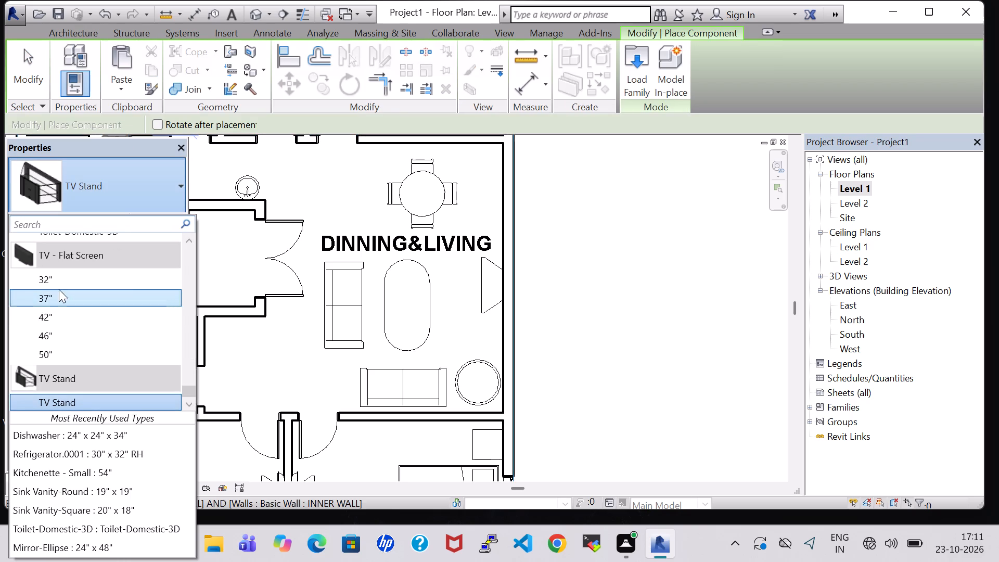
{"action": "left_click", "coordinate": [48, 353]}
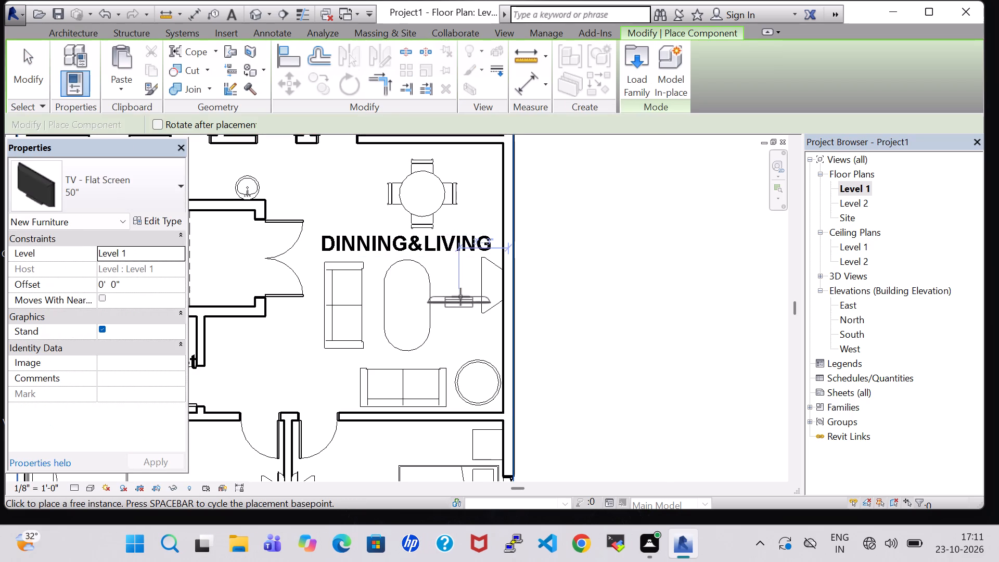
{"action": "scroll", "coordinate": [460, 297], "scroll_direction": "up", "scroll_amount": 1}
{"action": "key", "text": "space"}
{"action": "key", "text": "space"}
{"action": "key", "text": "space"}
{"action": "scroll", "coordinate": [469, 293], "scroll_direction": "up", "scroll_amount": 2}
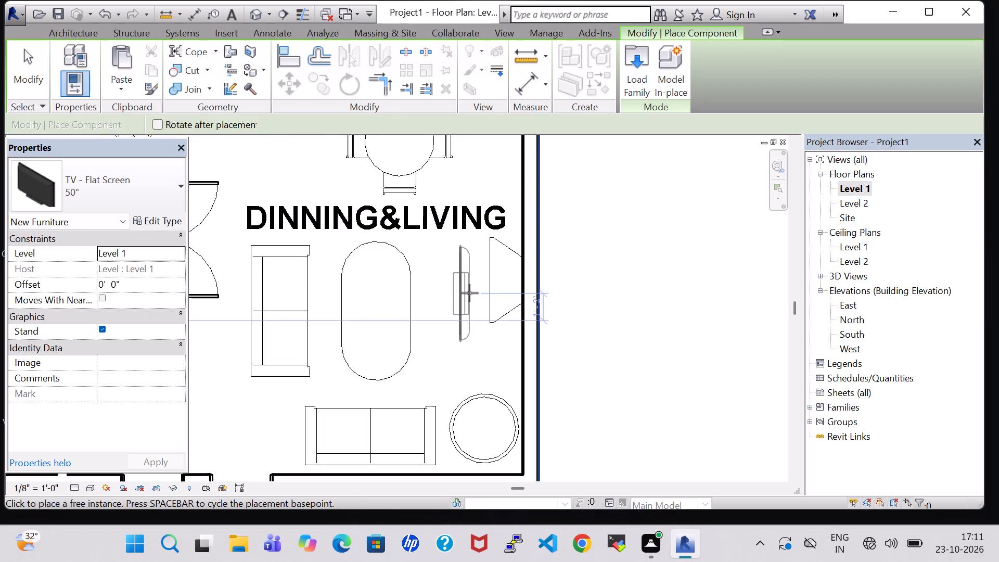
{"action": "scroll", "coordinate": [469, 293], "scroll_direction": "up", "scroll_amount": 5}
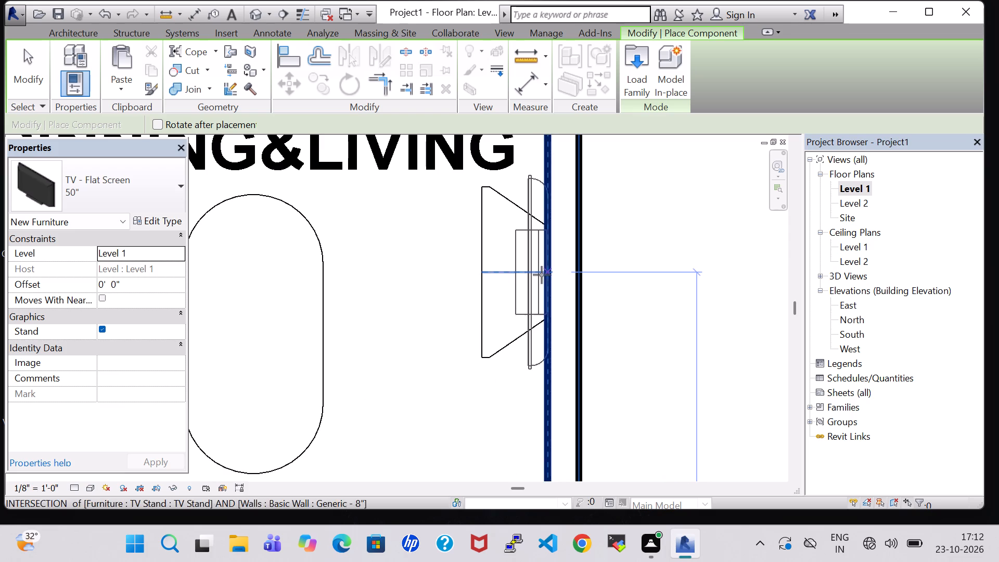
{"action": "left_click", "coordinate": [541, 275]}
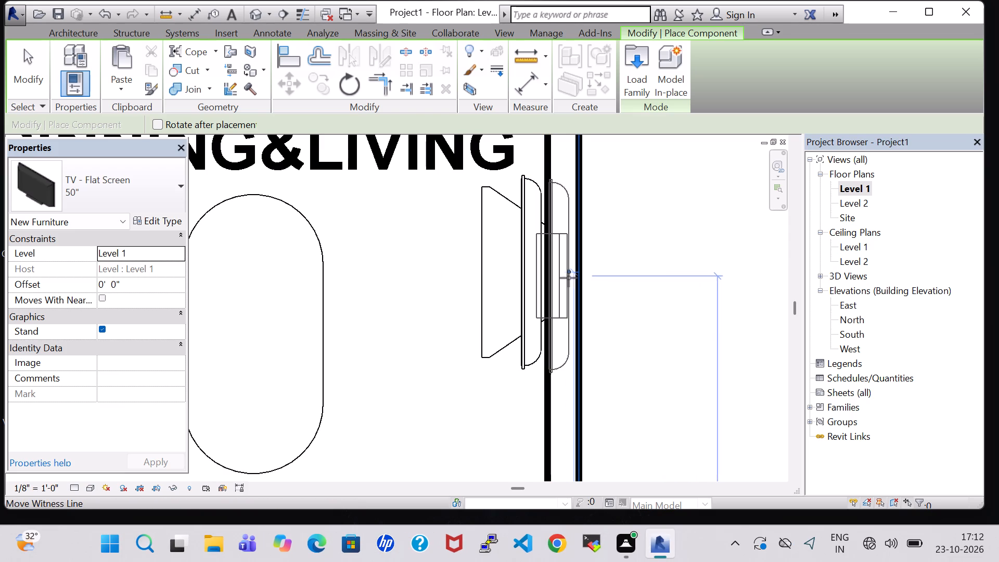
{"action": "key", "text": "Escape"}
{"action": "key", "text": "Escape"}
Nudge the living room's flat-screen TV against the outer wall and set its offset to 3' 0".
{"action": "left_click", "coordinate": [535, 277]}
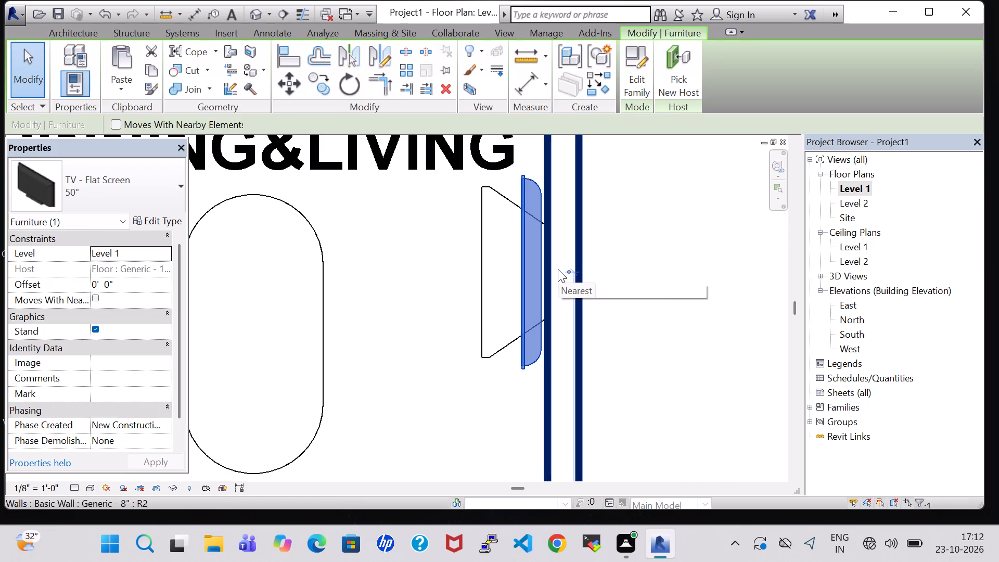
{"action": "key", "text": "Right"}
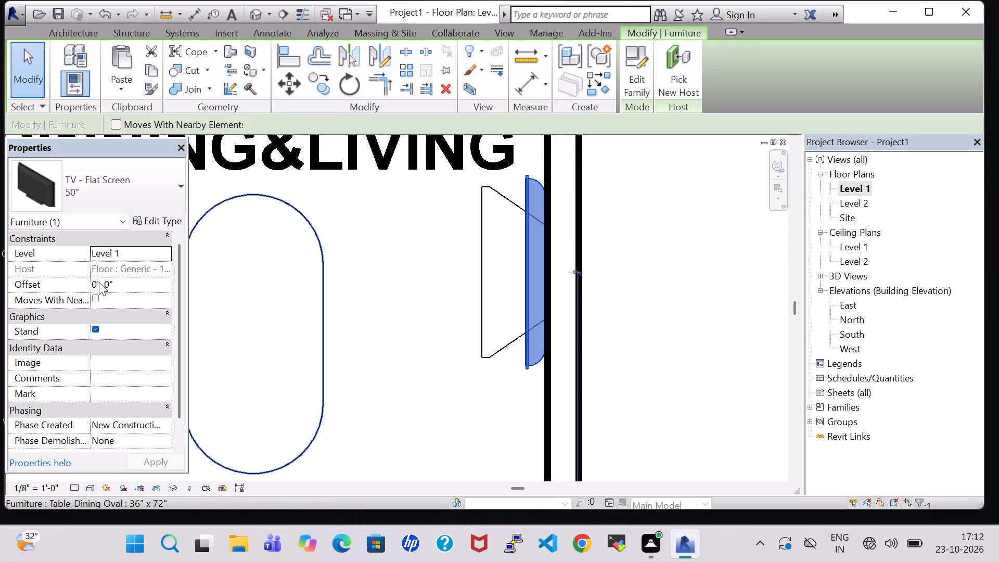
{"action": "left_click", "coordinate": [97, 282]}
{"action": "key", "text": "BackSpace"}
{"action": "key", "text": "3"}
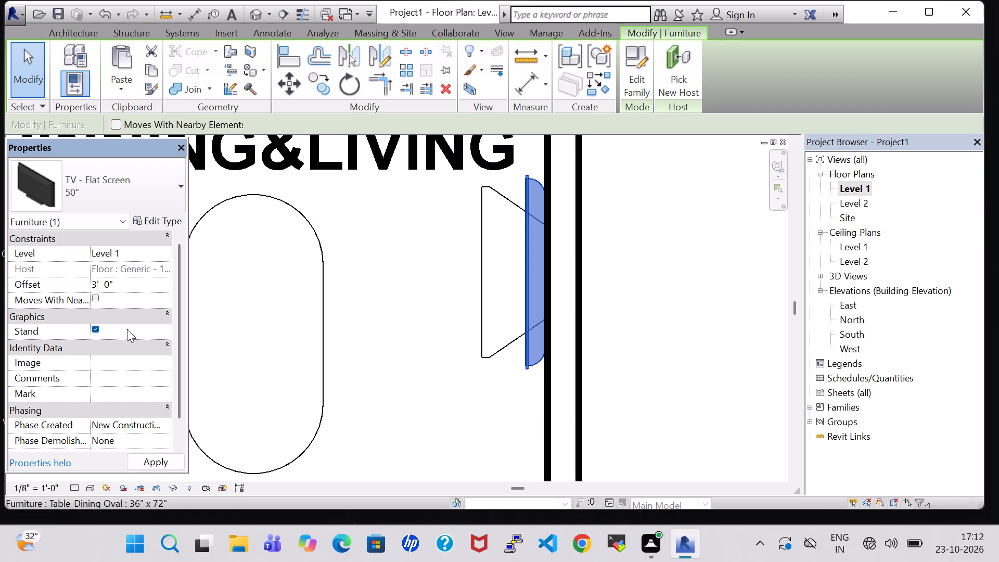
{"action": "key", "text": "Return"}
{"action": "scroll", "coordinate": [431, 337], "scroll_direction": "down", "scroll_amount": 6}
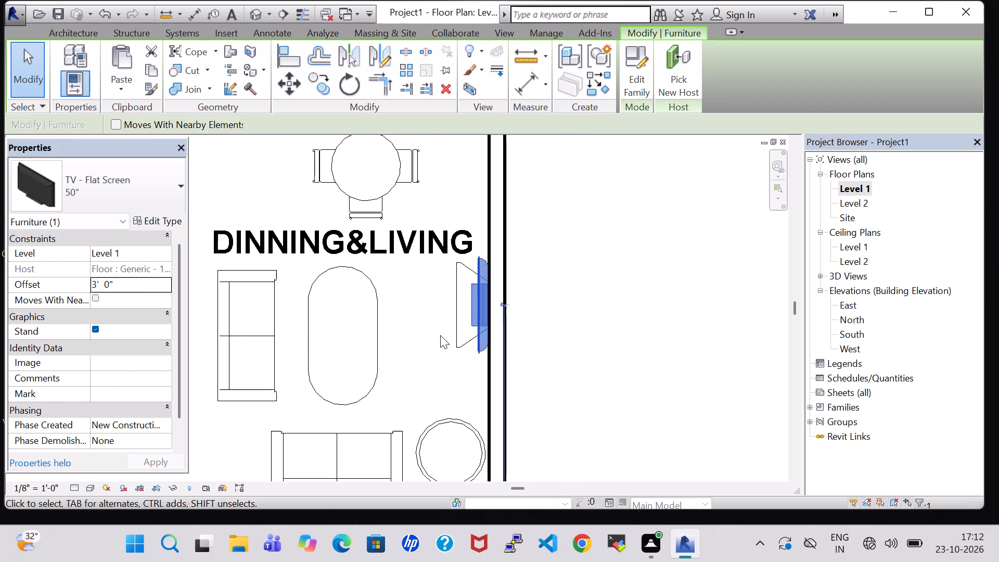
{"action": "left_click", "coordinate": [566, 326]}
Examine the furnished floor in the 3D view, checking the living room TV, bedrooms, toilets, staircase and verandas.
{"action": "scroll", "coordinate": [568, 326], "scroll_direction": "down", "scroll_amount": 5}
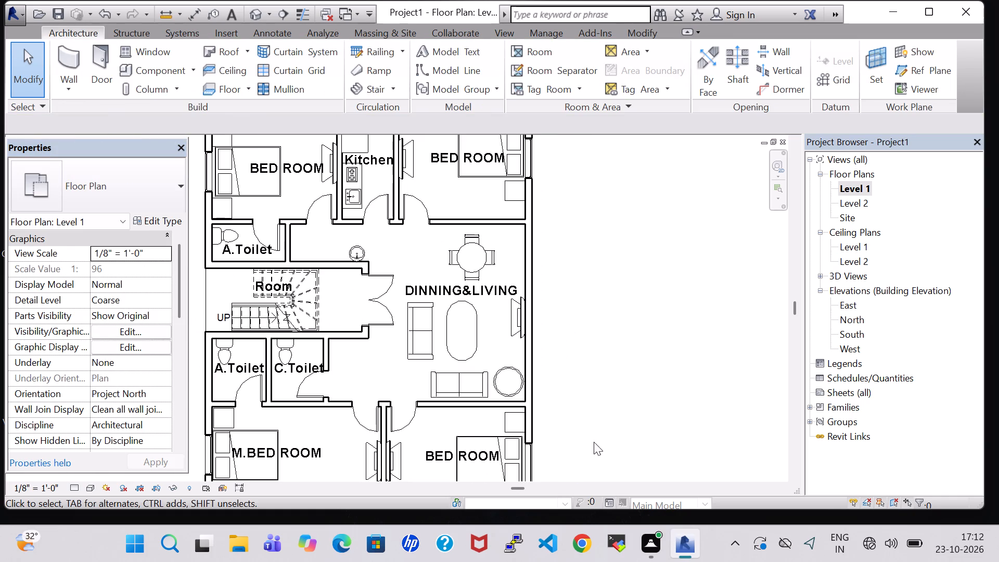
{"action": "left_click", "coordinate": [597, 287]}
{"action": "scroll", "coordinate": [593, 288], "scroll_direction": "down", "scroll_amount": 2}
{"action": "middle_click_drag", "start_coordinate": [595, 257], "coordinate": [595, 278]}
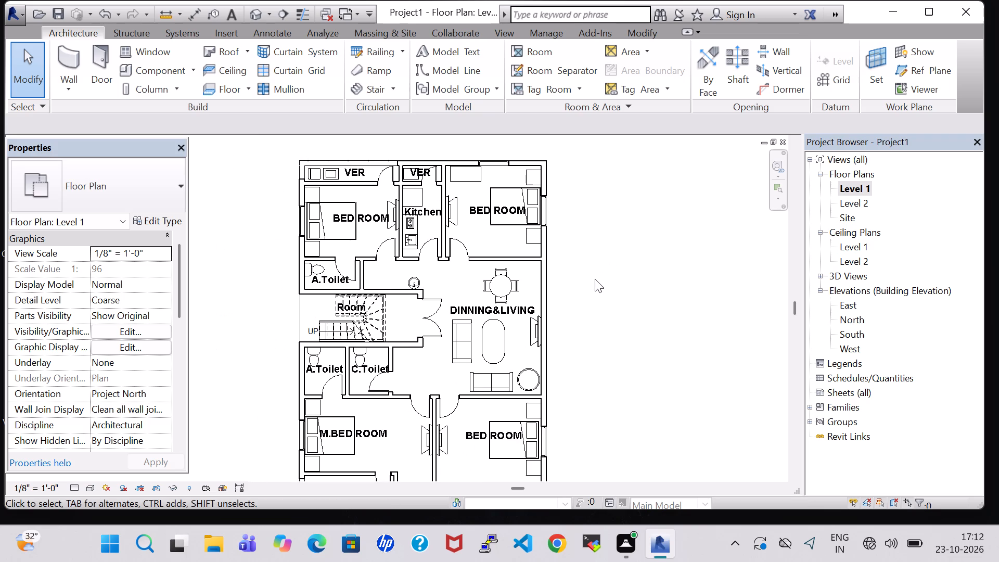
{"action": "middle_click_drag", "start_coordinate": [613, 290], "coordinate": [605, 287]}
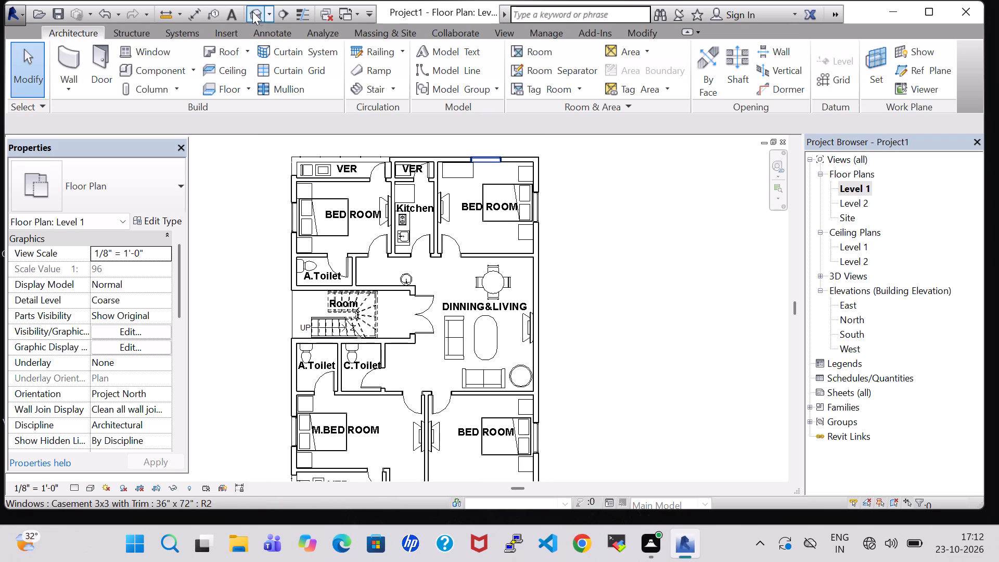
{"action": "left_click", "coordinate": [250, 11]}
{"action": "scroll", "coordinate": [439, 446], "scroll_direction": "down", "scroll_amount": 1}
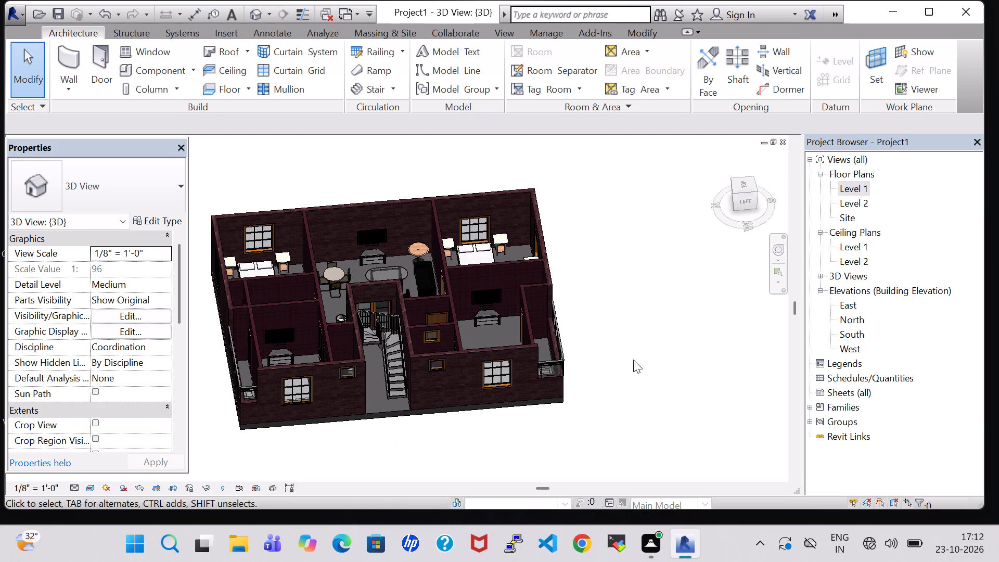
{"action": "middle_click_drag", "start_coordinate": [673, 342], "coordinate": [658, 304], "text": "shift"}
{"action": "middle_click_drag", "start_coordinate": [651, 264], "coordinate": [644, 342], "text": "shift"}
{"action": "scroll", "coordinate": [644, 342], "scroll_direction": "down", "scroll_amount": 1, "text": "shift"}
{"action": "scroll", "coordinate": [642, 334], "scroll_direction": "up", "scroll_amount": 3}
{"action": "middle_click_drag", "start_coordinate": [600, 198], "coordinate": [643, 321], "text": "shift"}
{"action": "middle_click_drag", "start_coordinate": [603, 216], "coordinate": [617, 263]}
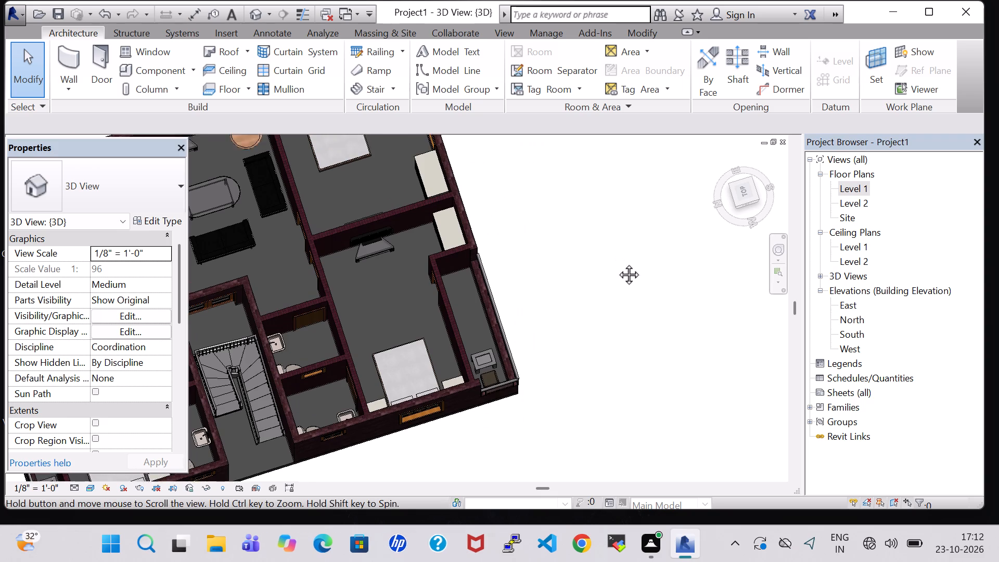
{"action": "middle_click_drag", "start_coordinate": [617, 263], "coordinate": [643, 307]}
{"action": "middle_click_drag", "start_coordinate": [563, 256], "coordinate": [570, 256]}
{"action": "middle_click_drag", "start_coordinate": [589, 340], "coordinate": [626, 304], "text": "shift"}
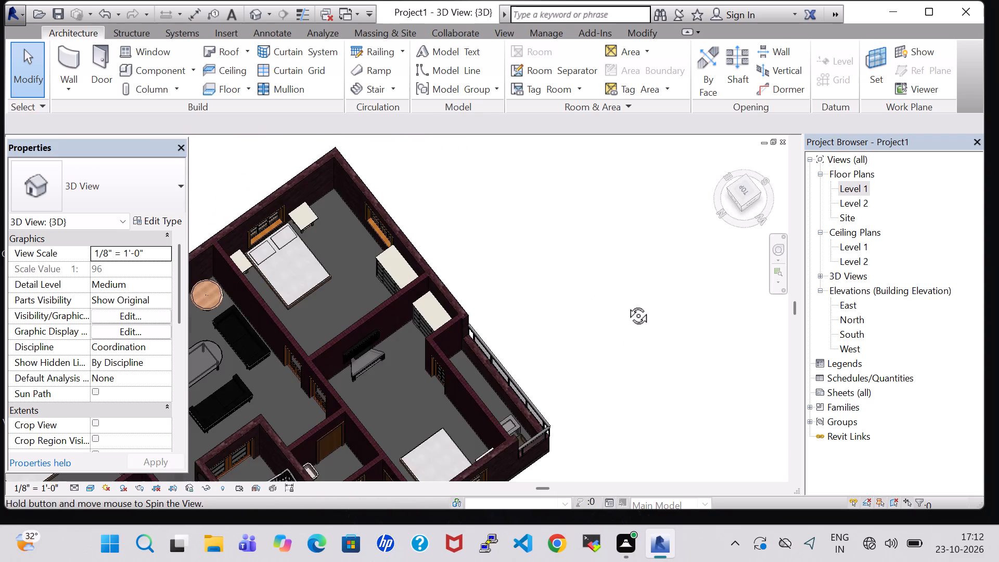
{"action": "middle_click_drag", "start_coordinate": [626, 304], "coordinate": [626, 302], "text": "shift"}
{"action": "middle_click_drag", "start_coordinate": [532, 321], "coordinate": [600, 278]}
{"action": "middle_click_drag", "start_coordinate": [609, 302], "coordinate": [577, 339], "text": "shift"}
{"action": "middle_click_drag", "start_coordinate": [622, 318], "coordinate": [623, 360], "text": "shift"}
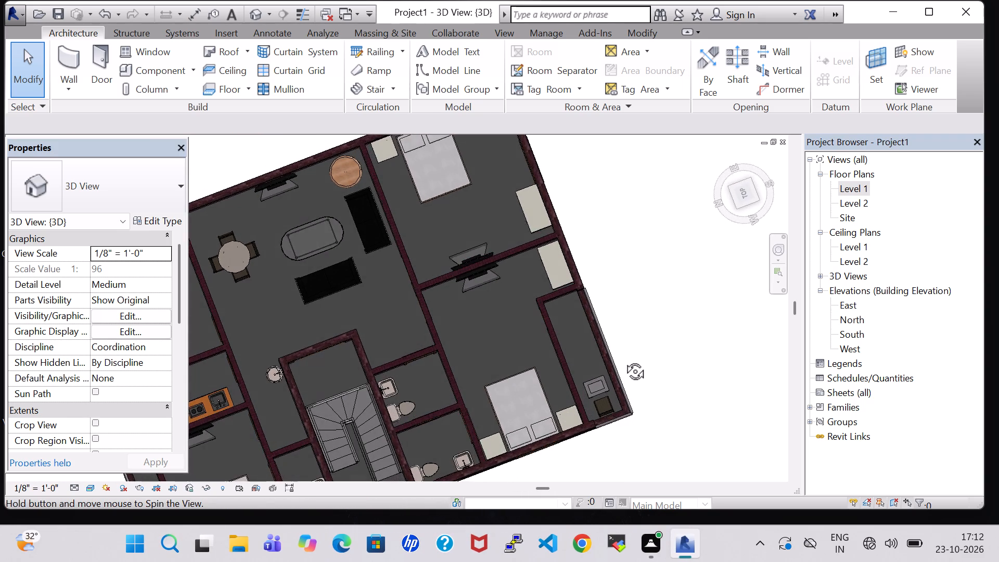
{"action": "middle_click_drag", "start_coordinate": [623, 360], "coordinate": [626, 300], "text": "shift"}
{"action": "middle_click_drag", "start_coordinate": [384, 318], "coordinate": [450, 280]}
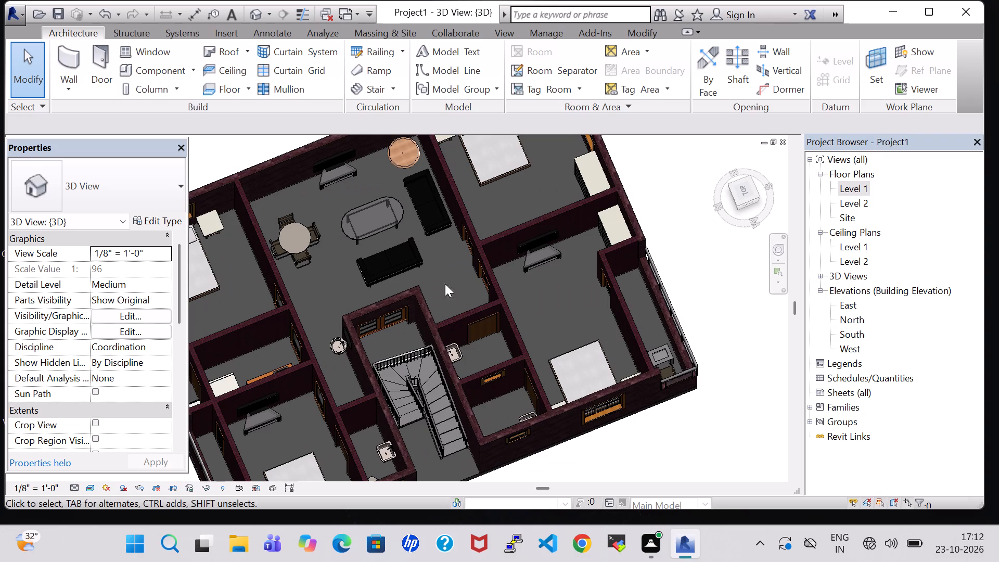
{"action": "middle_click_drag", "start_coordinate": [331, 295], "coordinate": [421, 254]}
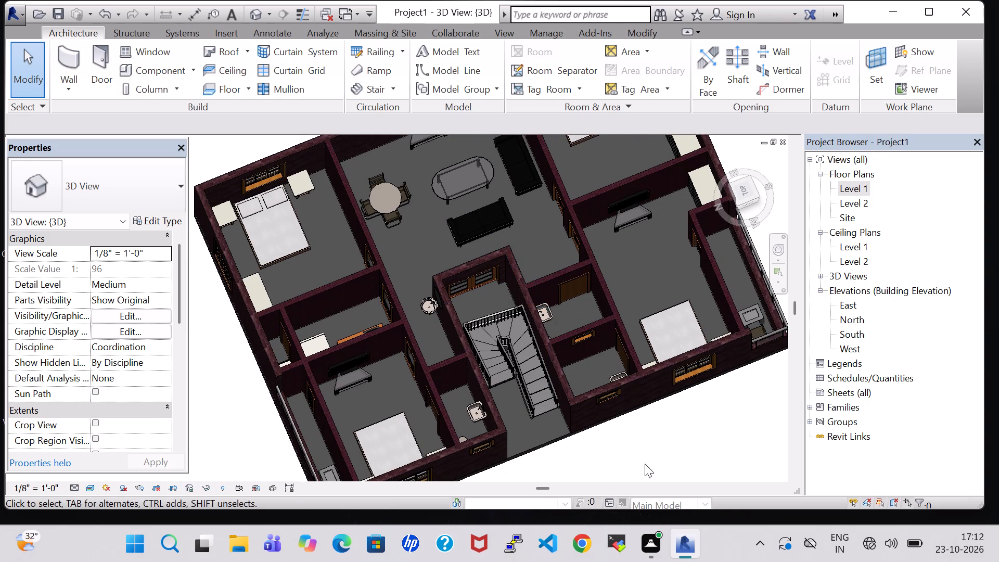
{"action": "middle_click_drag", "start_coordinate": [634, 451], "coordinate": [614, 359], "text": "shift"}
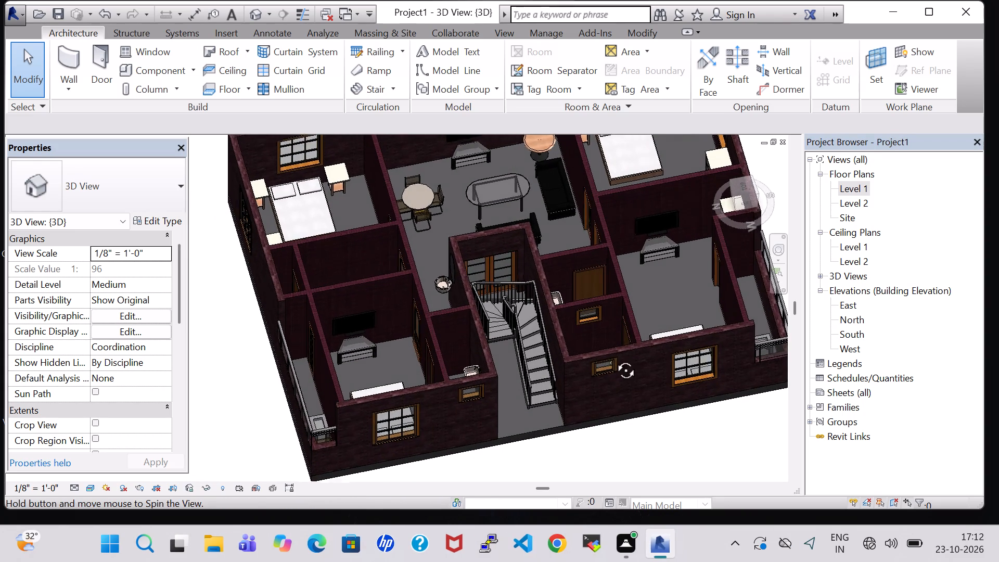
{"action": "middle_click_drag", "start_coordinate": [614, 359], "coordinate": [613, 358], "text": "shift"}
{"action": "middle_click_drag", "start_coordinate": [490, 451], "coordinate": [472, 484], "text": "shift"}
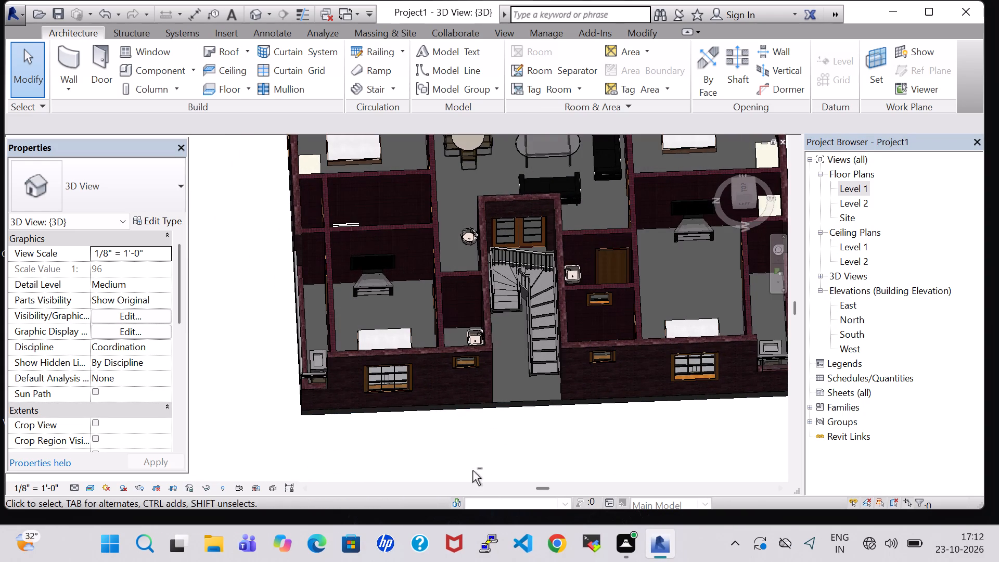
{"action": "middle_click_drag", "start_coordinate": [457, 451], "coordinate": [483, 505], "text": "shift"}
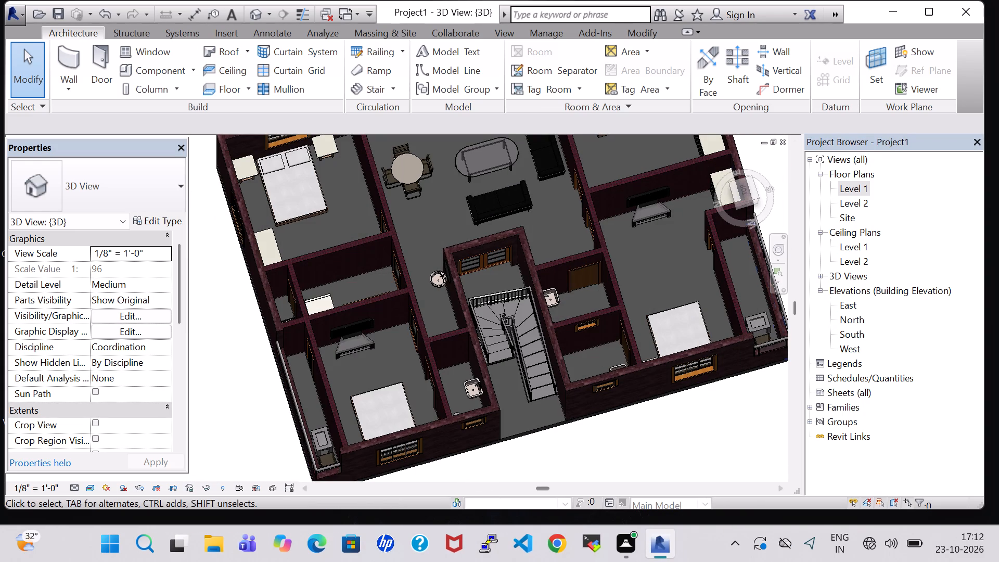
Return to the Level 1 floor plan.
{"action": "double_click", "coordinate": [855, 194]}
{"action": "scroll", "coordinate": [519, 232], "scroll_direction": "down", "scroll_amount": 3}
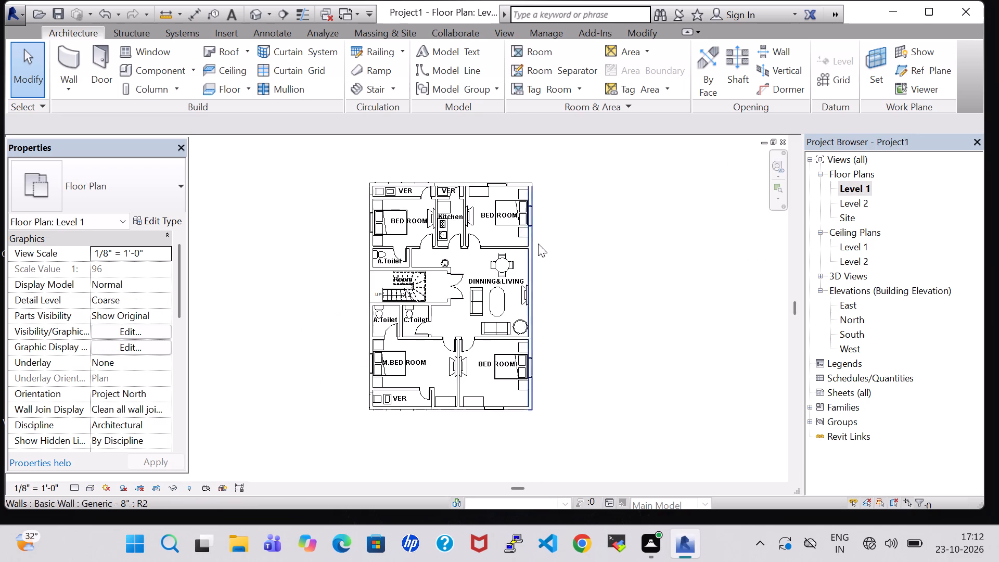
{"action": "scroll", "coordinate": [546, 260], "scroll_direction": "up", "scroll_amount": 4}
{"action": "scroll", "coordinate": [640, 276], "scroll_direction": "down", "scroll_amount": 2}
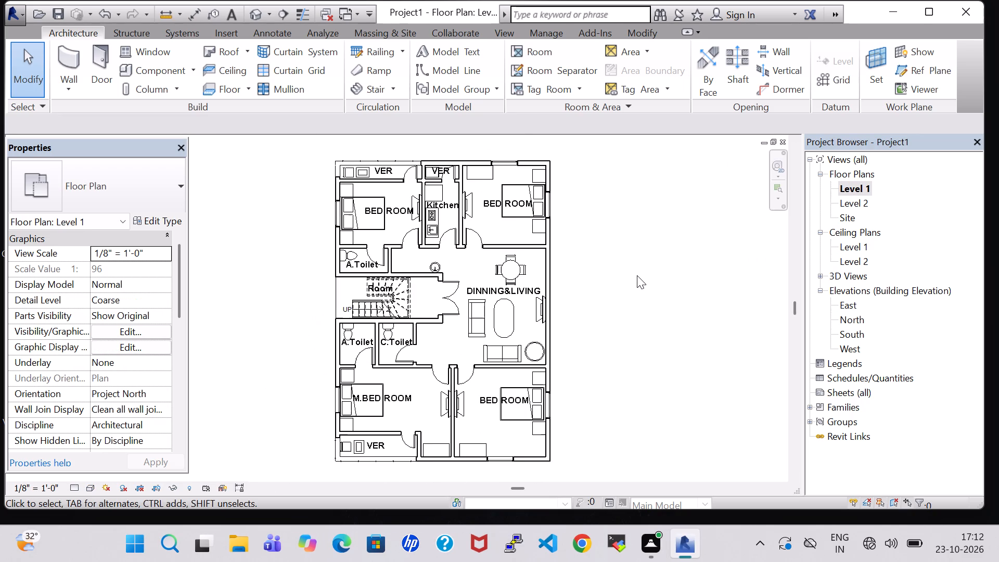
{"action": "middle_click_drag", "start_coordinate": [636, 275], "coordinate": [649, 271]}
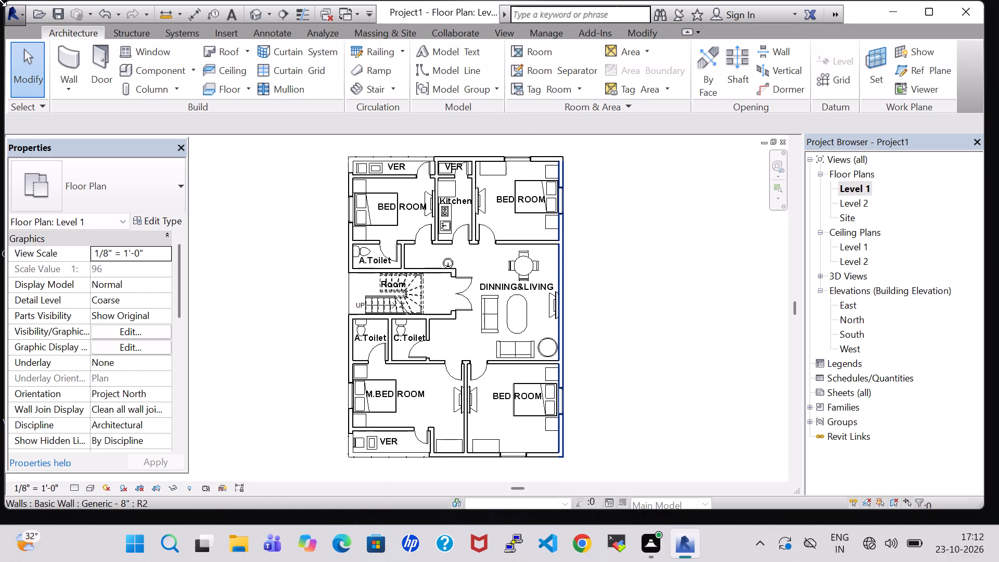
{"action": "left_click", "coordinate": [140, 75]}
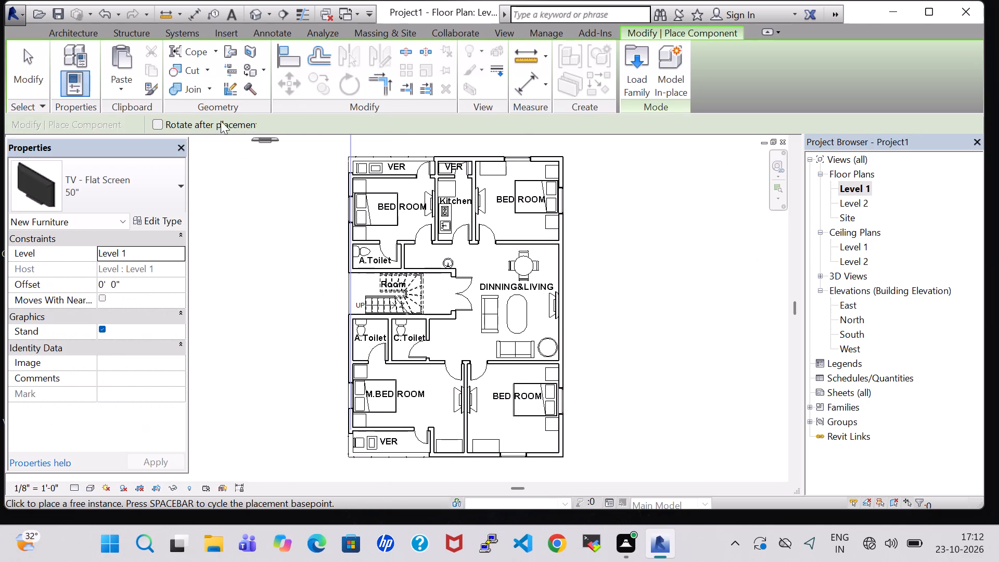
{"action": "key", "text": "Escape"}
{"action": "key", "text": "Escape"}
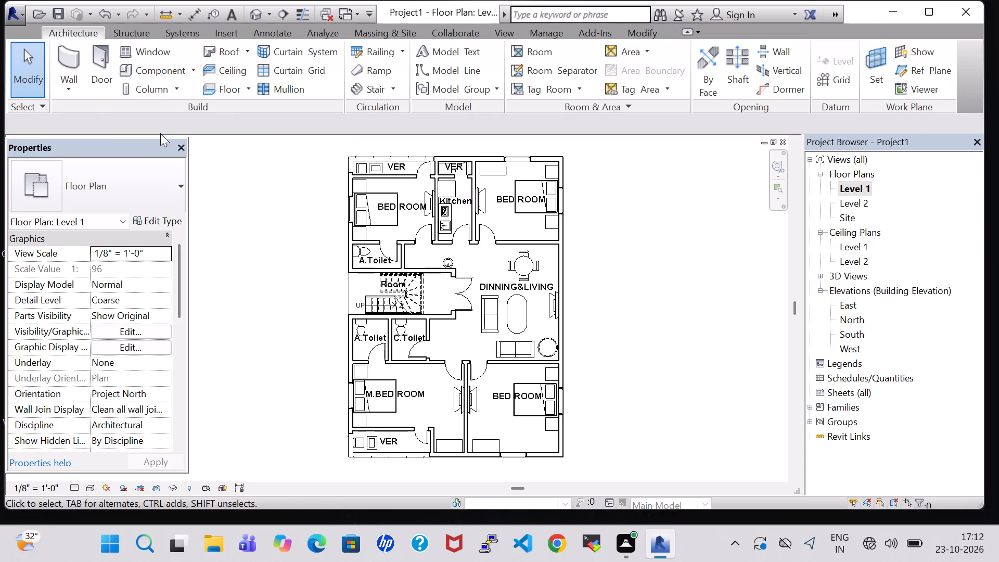
Load the Cabinet-File 3 Drawer family from the Storage folder of the US Imperial Furniture library for placement.
{"action": "left_click", "coordinate": [148, 66]}
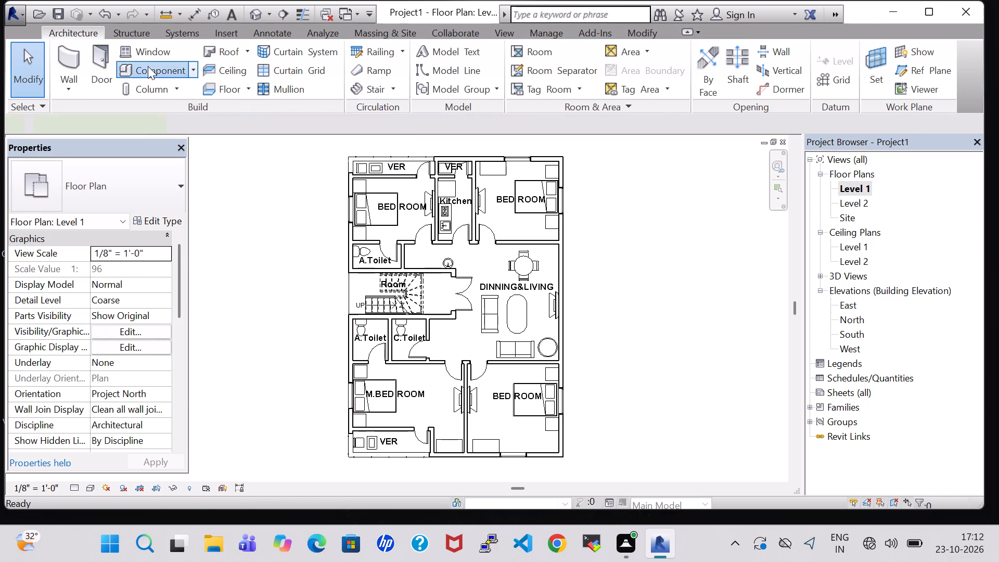
{"action": "left_click", "coordinate": [644, 87]}
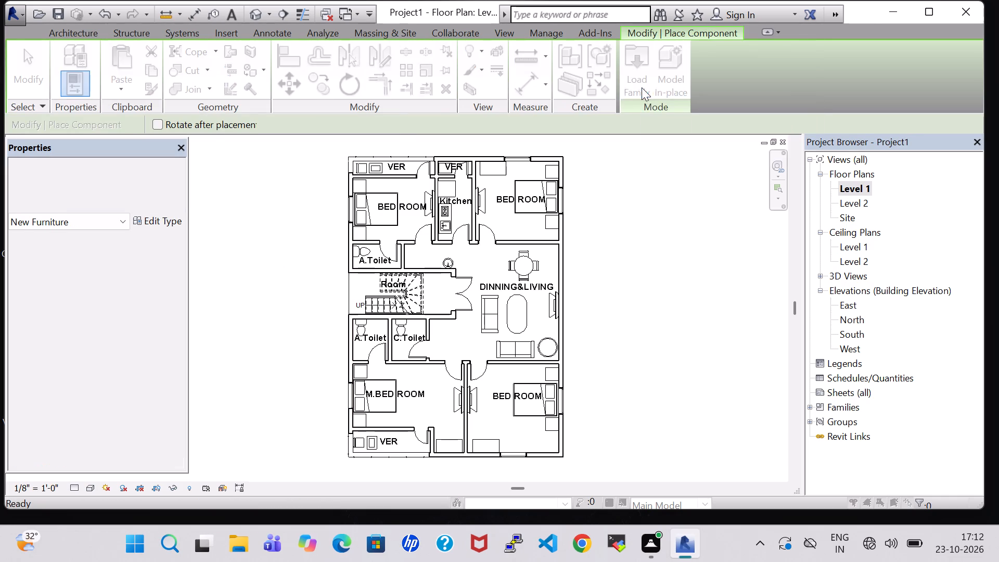
{"action": "scroll", "coordinate": [465, 205], "scroll_direction": "down", "scroll_amount": 1}
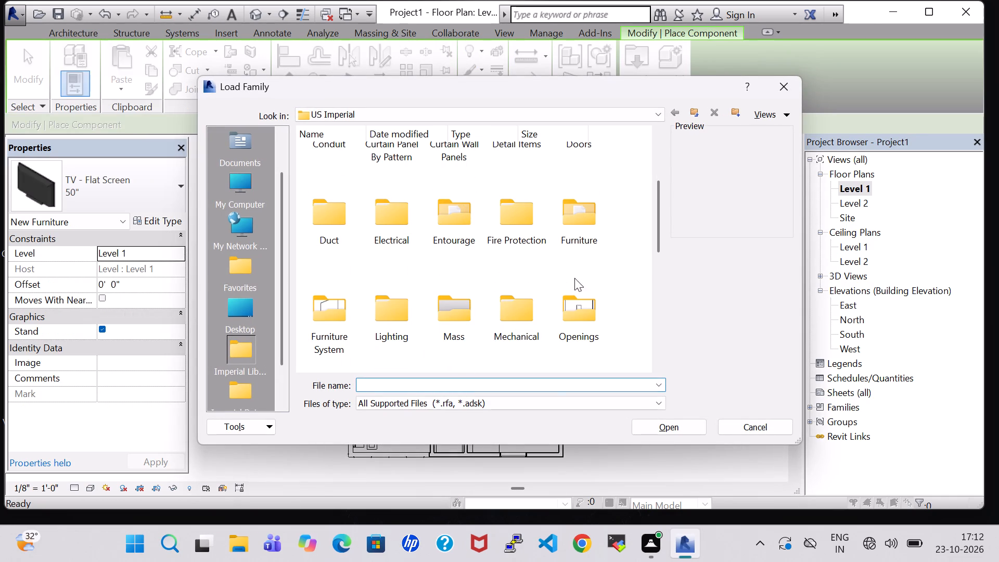
{"action": "double_click", "coordinate": [594, 224]}
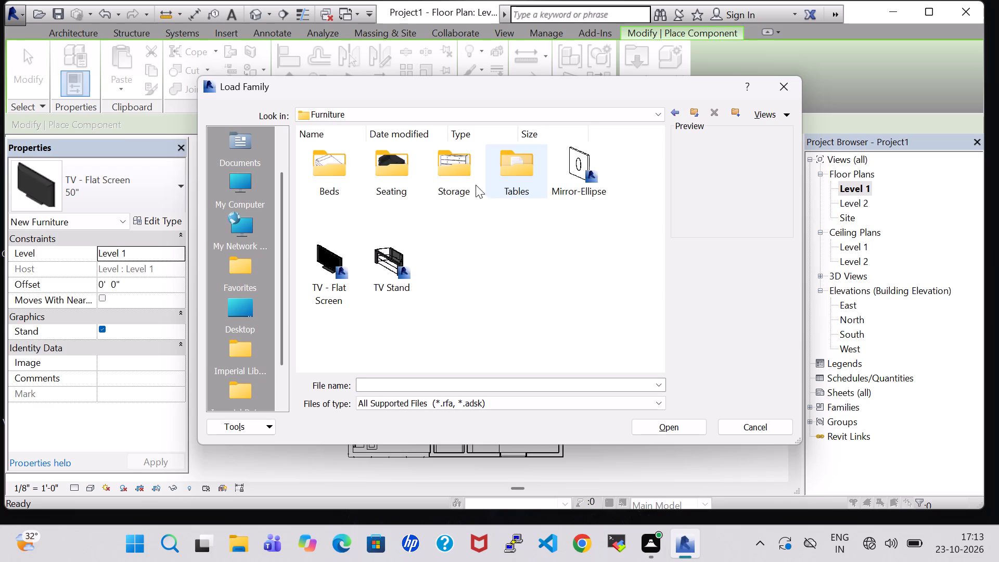
{"action": "double_click", "coordinate": [435, 168]}
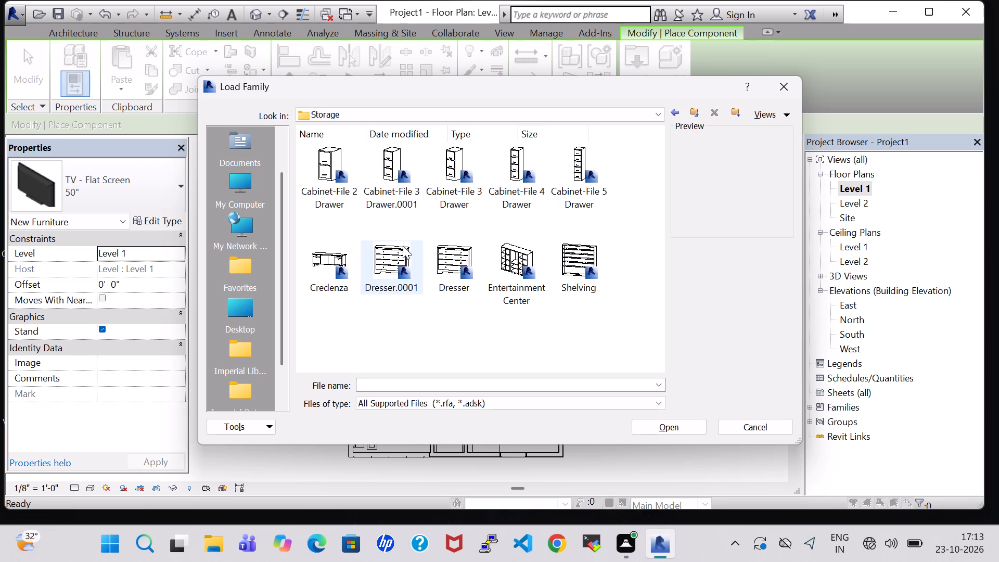
{"action": "left_click", "coordinate": [456, 180]}
{"action": "left_click", "coordinate": [673, 424]}
Place a rotated 15" x 18" Cabinet-File 3 Drawer against the northeast bedroom's south wall, between the door and the corner furniture.
{"action": "key", "text": "space"}
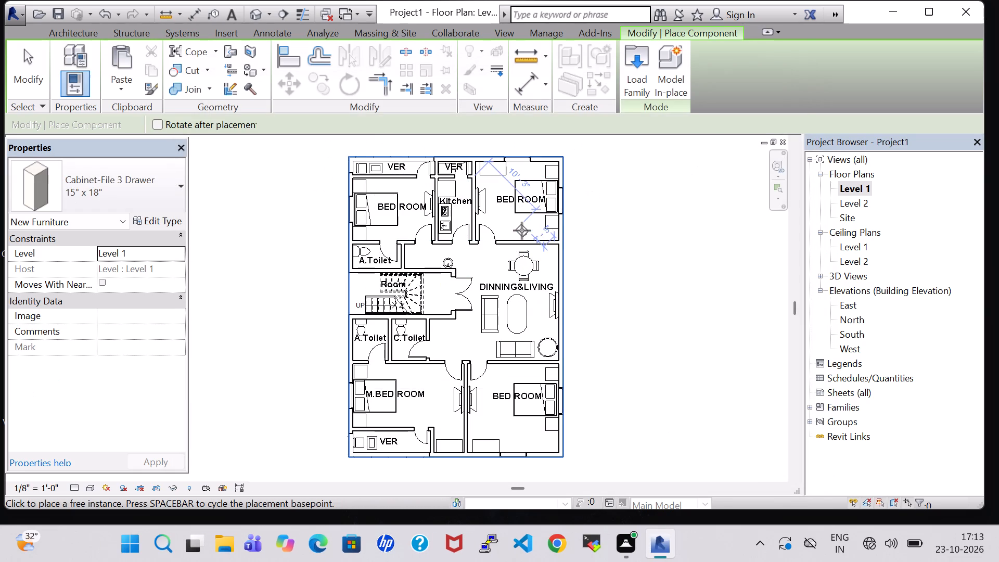
{"action": "key", "text": "space"}
{"action": "scroll", "coordinate": [522, 231], "scroll_direction": "up", "scroll_amount": 4}
{"action": "key", "text": "space"}
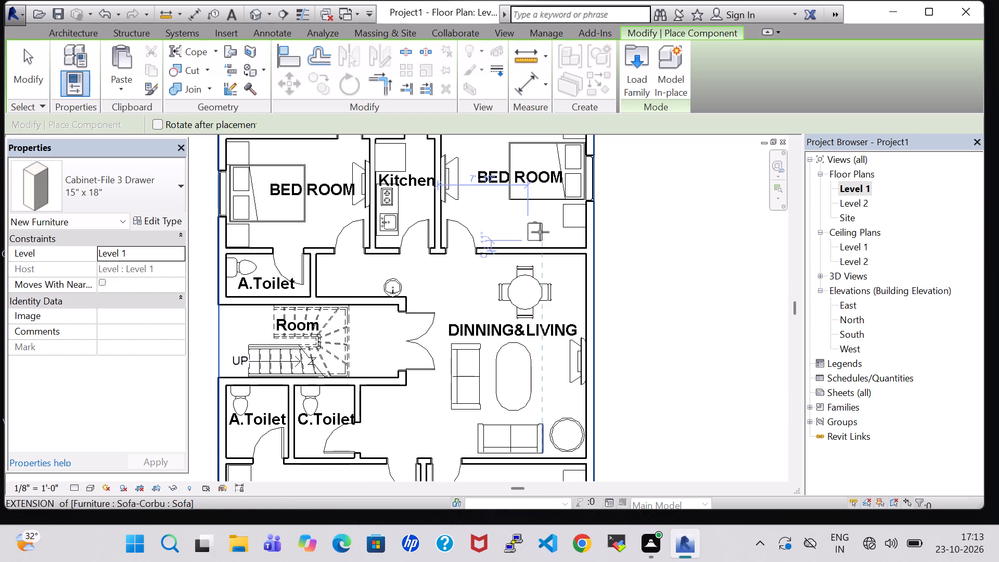
{"action": "left_click", "coordinate": [519, 237]}
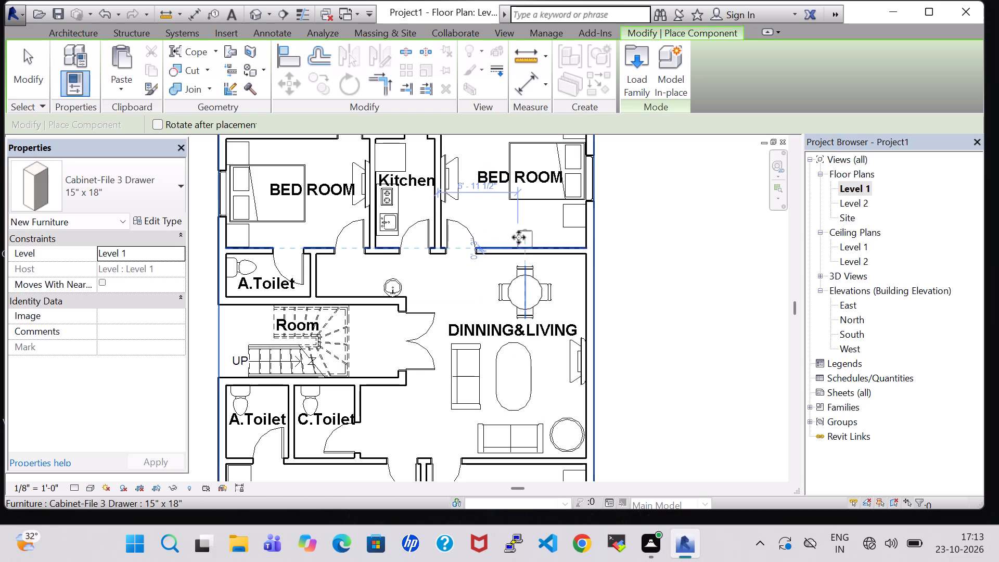
{"action": "key", "text": "Escape"}
{"action": "key", "text": "Escape"}
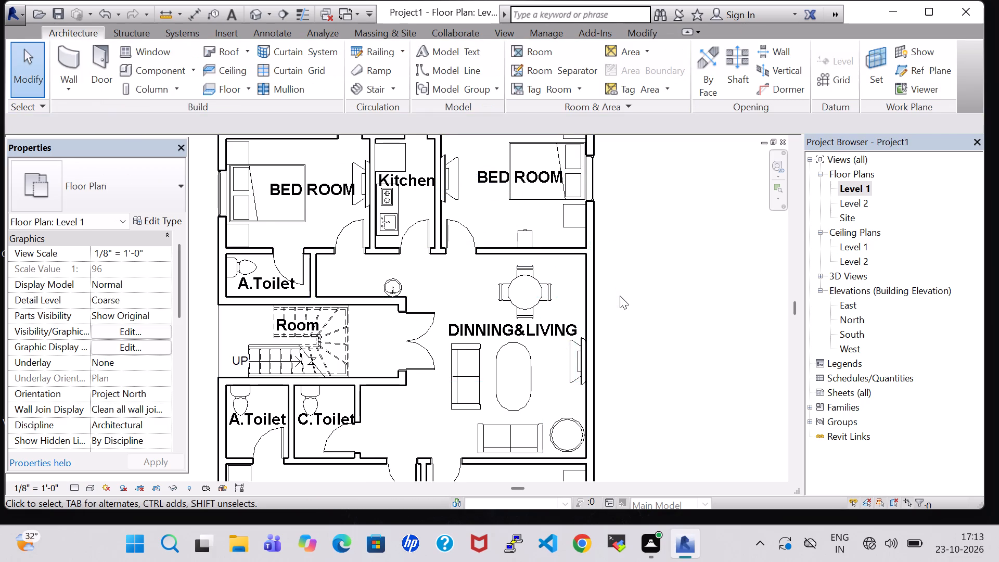
Examine the furnished floor in the 3D view, looking at the rooms and the staircase side of the building.
{"action": "scroll", "coordinate": [620, 296], "scroll_direction": "down", "scroll_amount": 2}
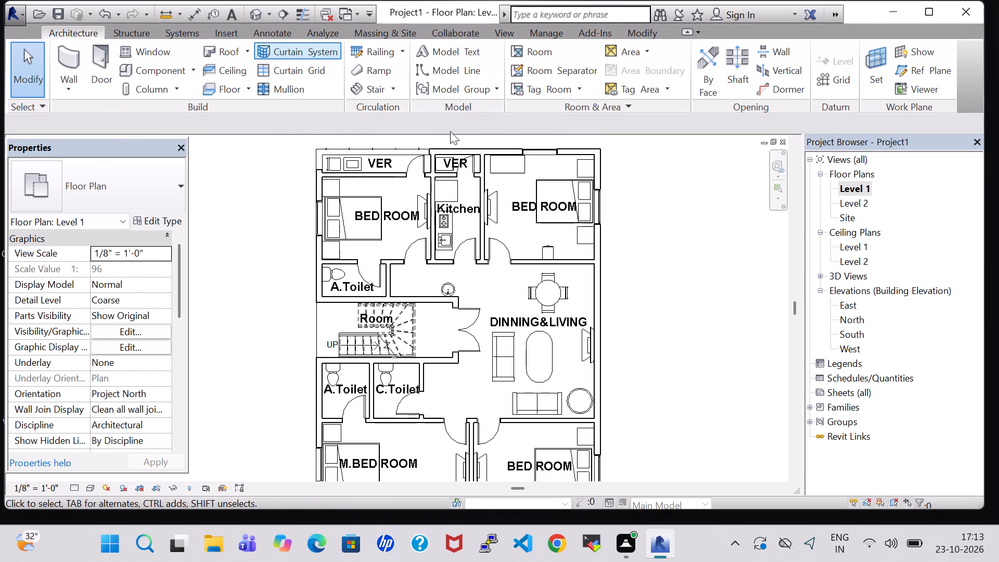
{"action": "left_click", "coordinate": [246, 12]}
{"action": "left_click", "coordinate": [252, 12]}
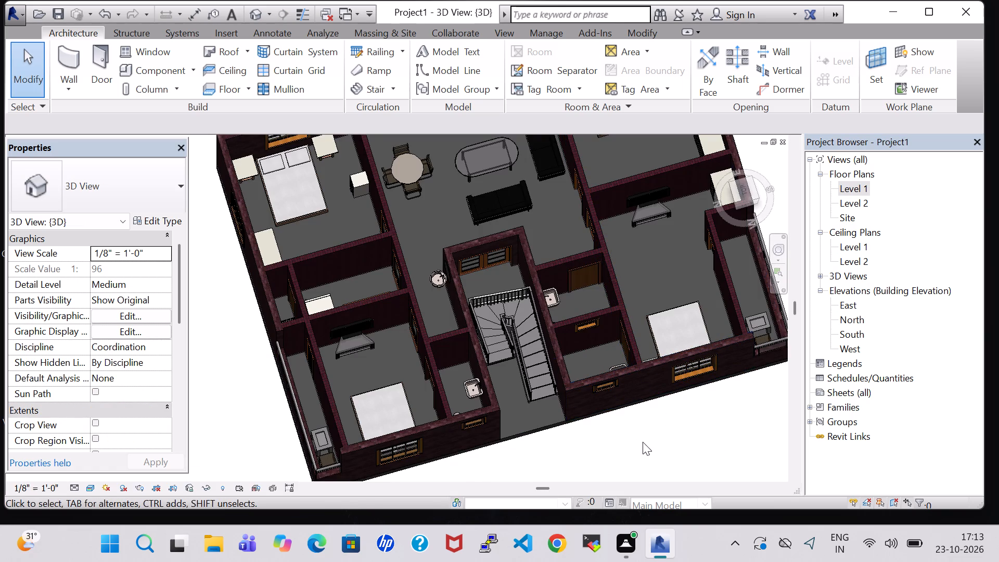
{"action": "middle_click_drag", "start_coordinate": [643, 453], "coordinate": [606, 385], "text": "shift"}
{"action": "middle_click", "coordinate": [588, 347], "text": "shift"}
{"action": "middle_click_drag", "start_coordinate": [587, 426], "coordinate": [566, 420]}
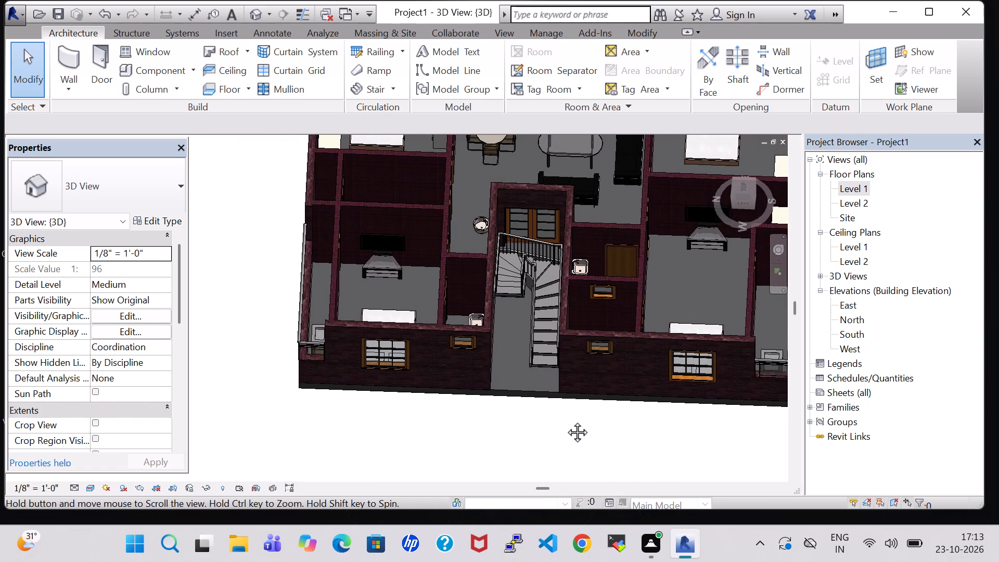
{"action": "middle_click_drag", "start_coordinate": [566, 420], "coordinate": [531, 416]}
{"action": "middle_click_drag", "start_coordinate": [549, 420], "coordinate": [559, 297], "text": "shift"}
{"action": "middle_click_drag", "start_coordinate": [637, 469], "coordinate": [627, 452], "text": "shift"}
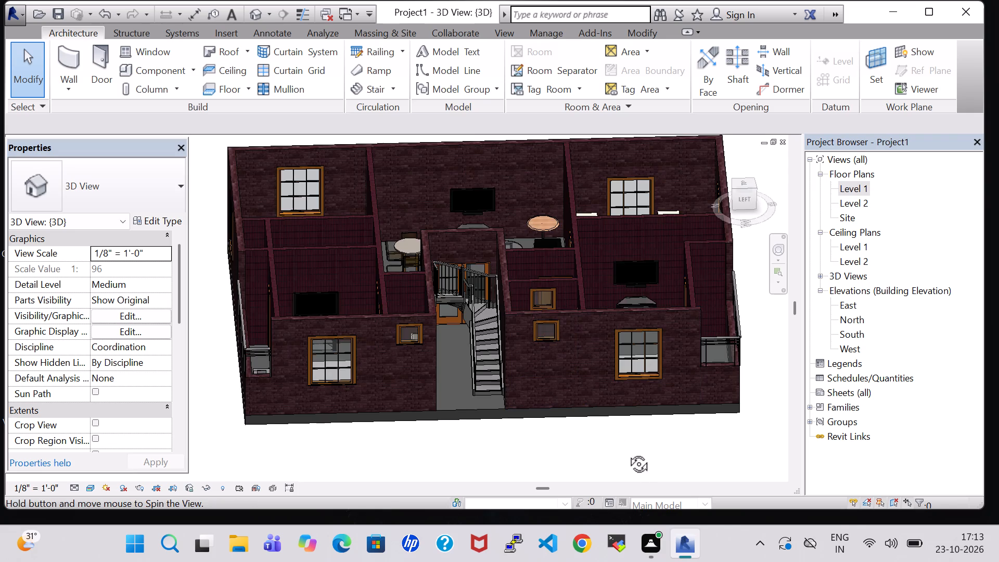
{"action": "middle_click_drag", "start_coordinate": [627, 452], "coordinate": [630, 426], "text": "shift"}
{"action": "middle_click_drag", "start_coordinate": [634, 410], "coordinate": [636, 399], "text": "shift"}
{"action": "middle_click_drag", "start_coordinate": [615, 435], "coordinate": [615, 414]}
Turn on visibility of the Roofs category in the 3D view.
{"action": "type", "text": "vv"}
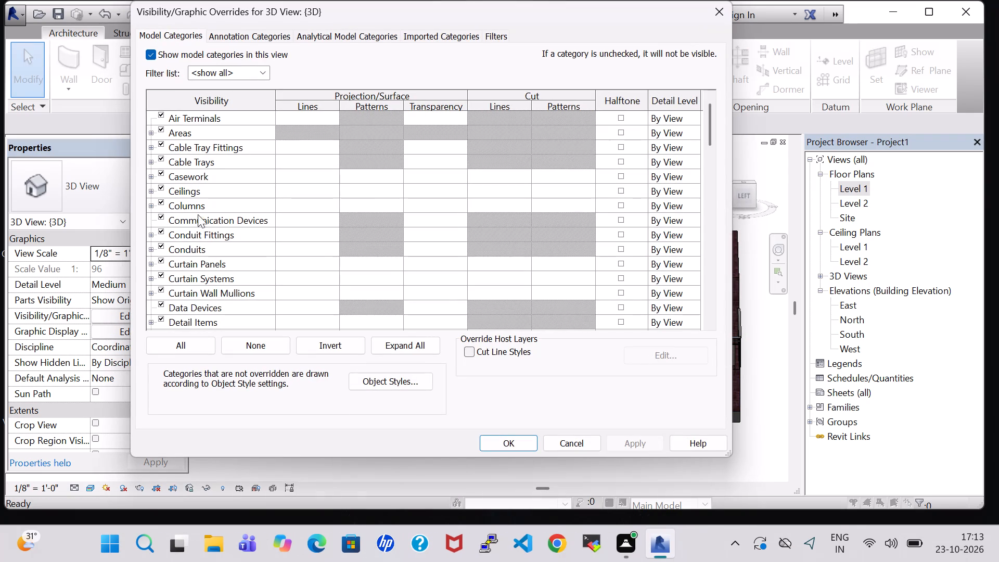
{"action": "left_click", "coordinate": [203, 220]}
{"action": "type", "text": "4r"}
{"action": "scroll", "coordinate": [203, 220], "scroll_direction": "down", "scroll_amount": 2}
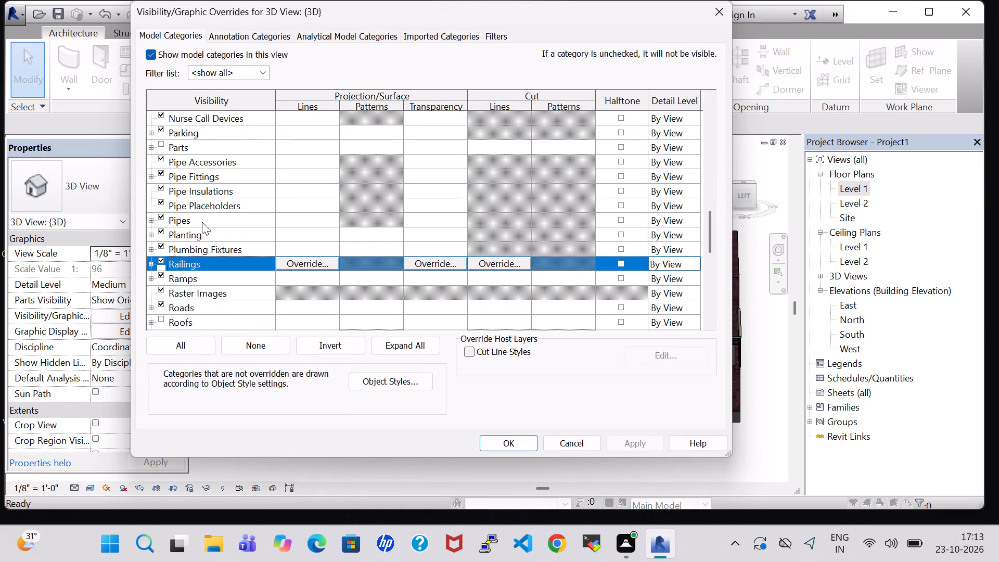
{"action": "scroll", "coordinate": [202, 222], "scroll_direction": "down", "scroll_amount": 4}
{"action": "left_click", "coordinate": [162, 273]}
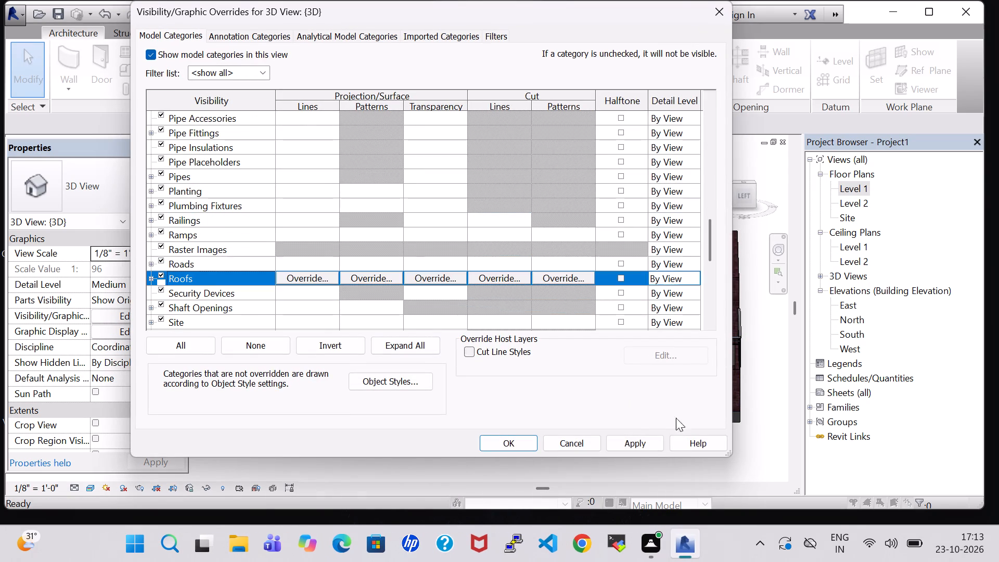
{"action": "left_click", "coordinate": [657, 440]}
{"action": "left_click", "coordinate": [515, 442]}
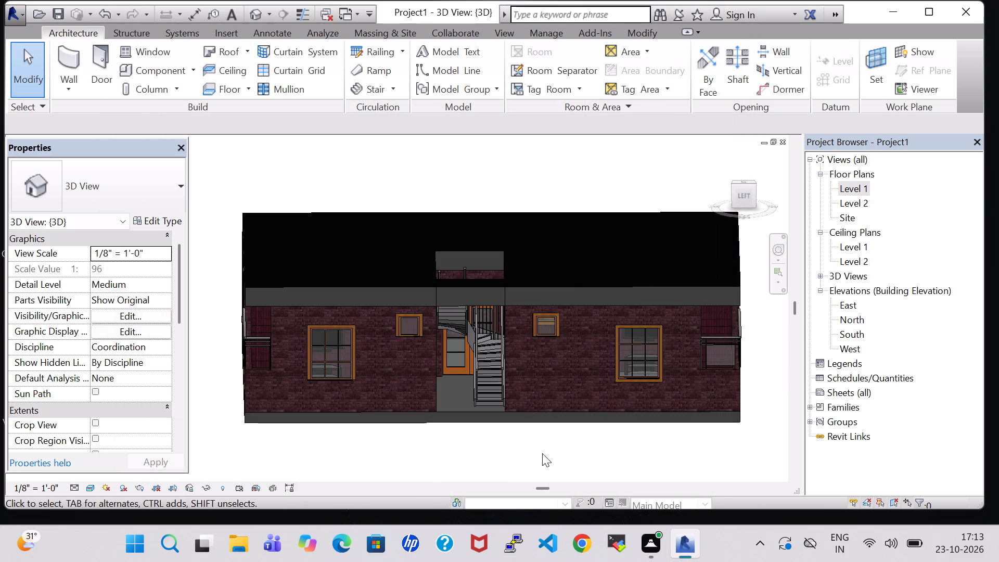
{"action": "left_click", "coordinate": [542, 453]}
{"action": "middle_click_drag", "start_coordinate": [500, 159], "coordinate": [505, 196], "text": "shift"}
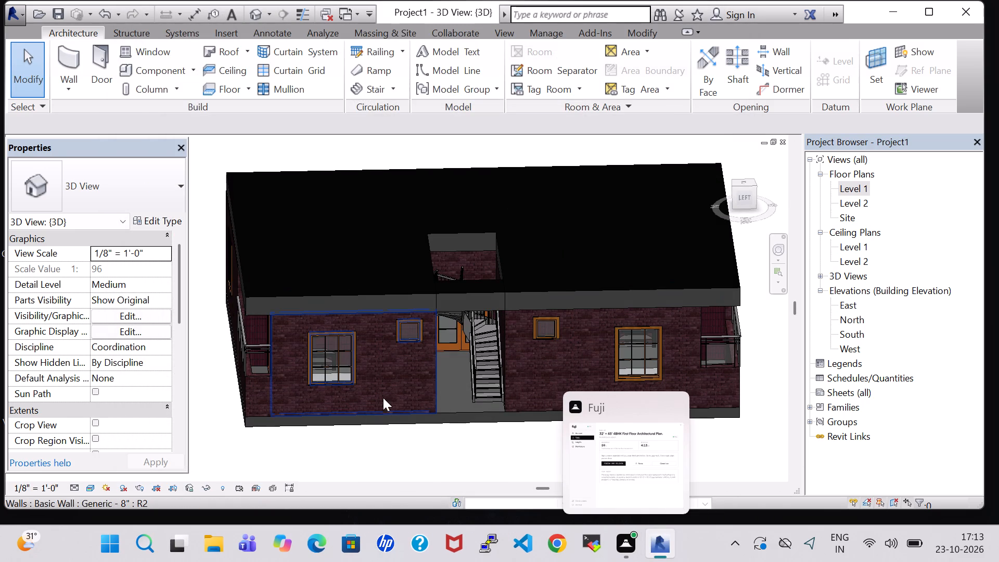
In the Level 1 plan, sketch a Handrail - Rectangular railing path about 45' 8" long along the building's west outer edge, corner to corner.
{"action": "double_click", "coordinate": [862, 187]}
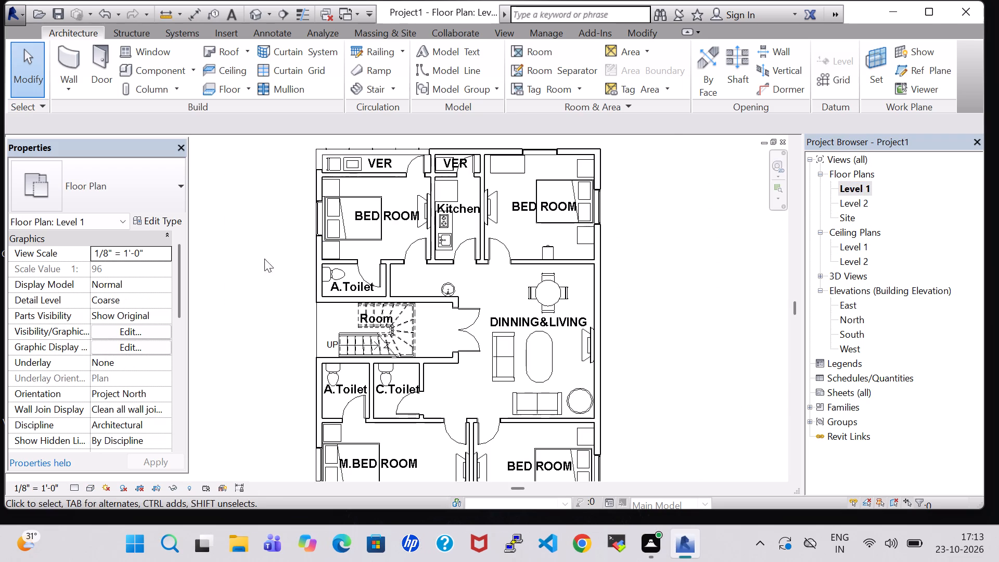
{"action": "left_click", "coordinate": [370, 55]}
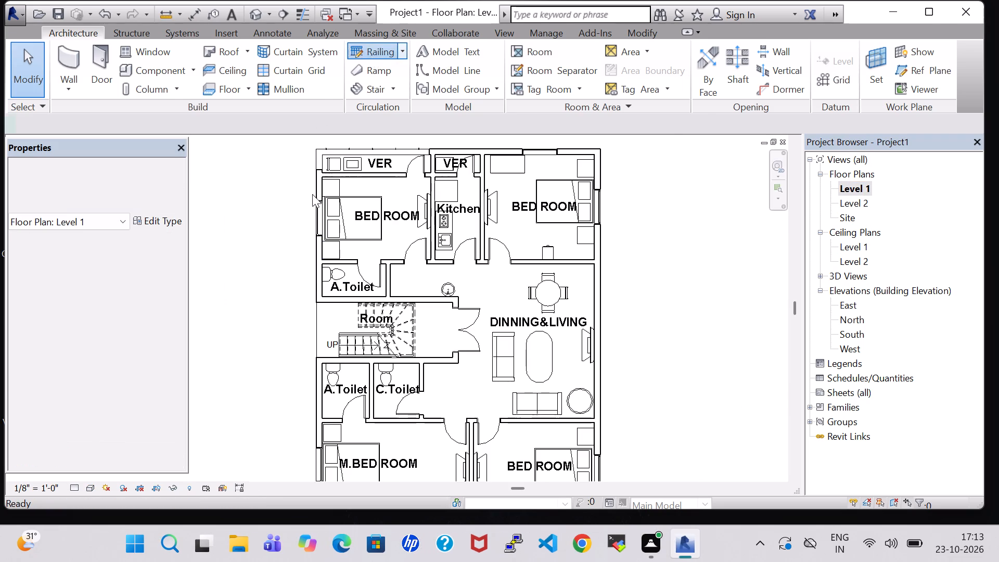
{"action": "scroll", "coordinate": [312, 194], "scroll_direction": "up", "scroll_amount": 1}
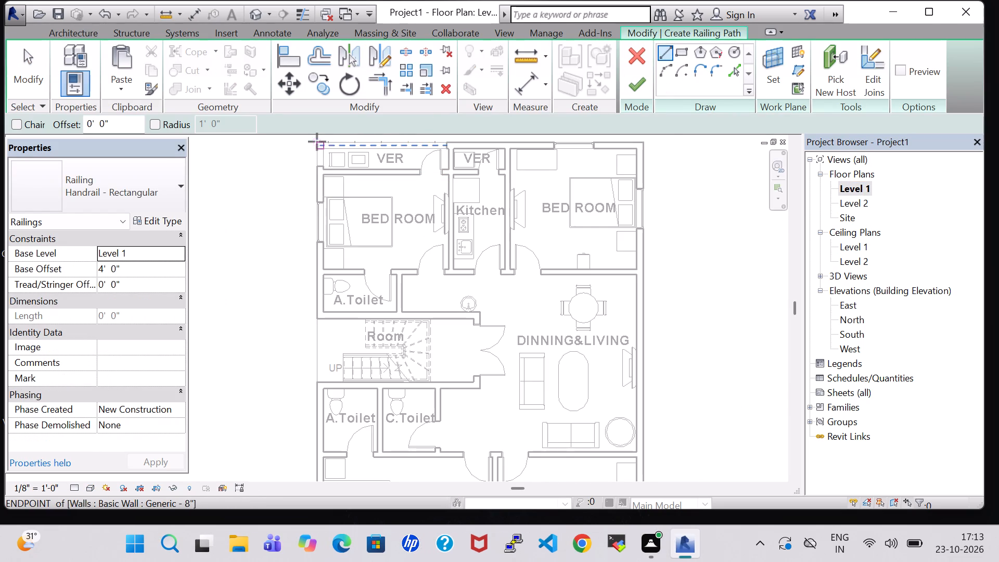
{"action": "left_click", "coordinate": [317, 142]}
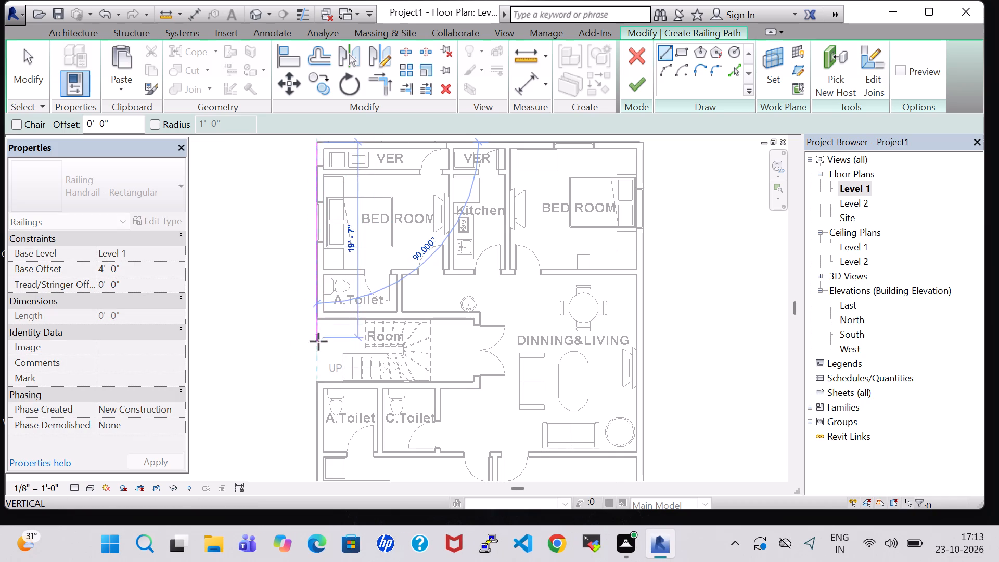
{"action": "middle_click_drag", "start_coordinate": [318, 341], "coordinate": [317, 171]}
{"action": "scroll", "coordinate": [312, 429], "scroll_direction": "up", "scroll_amount": 3}
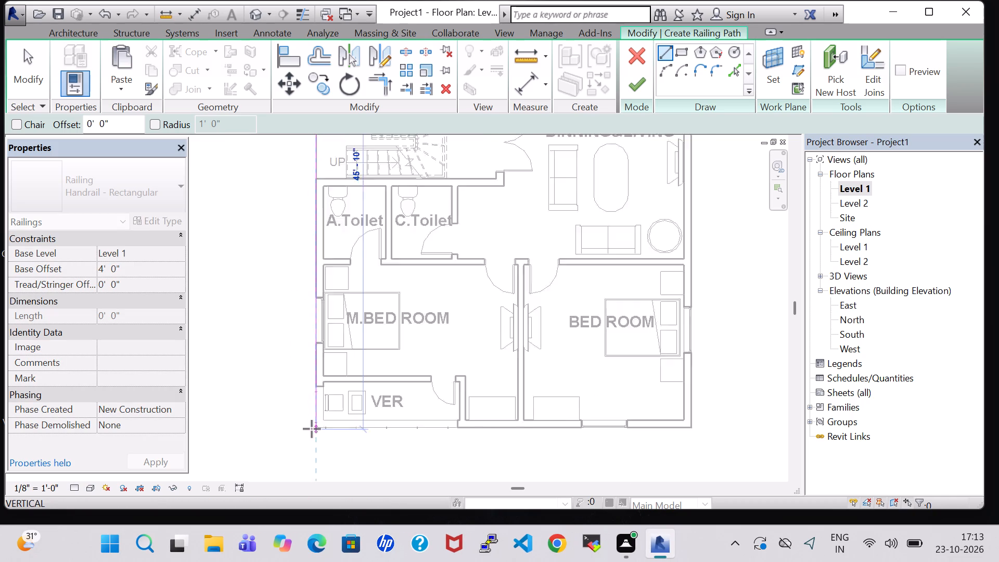
{"action": "scroll", "coordinate": [312, 429], "scroll_direction": "up", "scroll_amount": 2}
{"action": "left_click", "coordinate": [319, 426]}
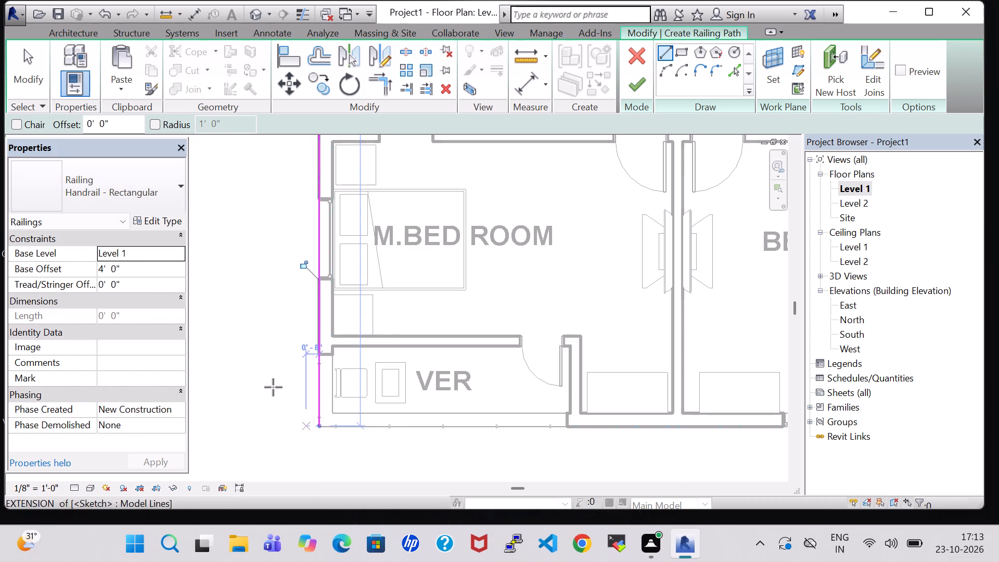
Set the west railing's base offset to 11' 8" and finish its path.
{"action": "left_click", "coordinate": [106, 267]}
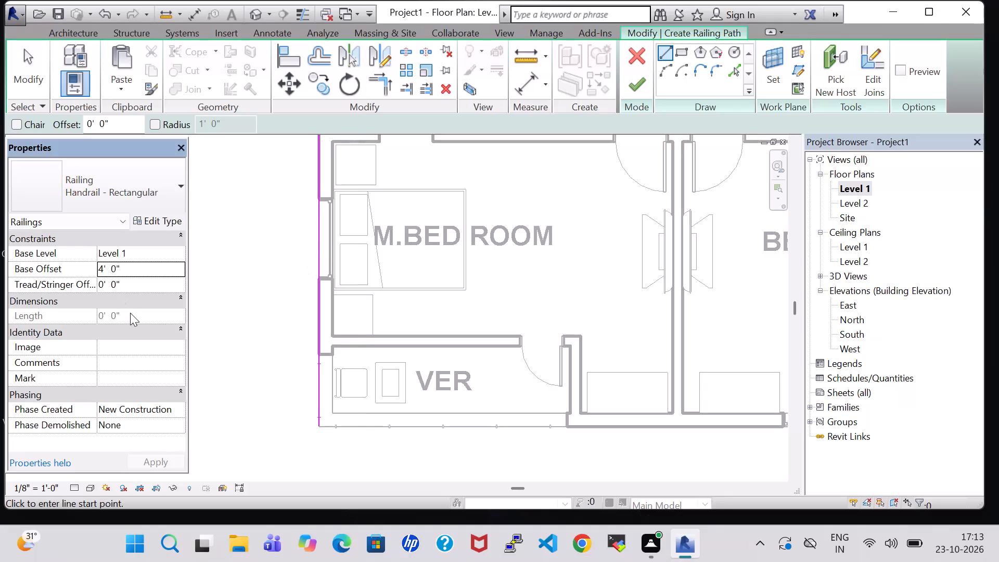
{"action": "key", "text": "Left"}
{"action": "key", "text": "BackSpace"}
{"action": "key", "text": "BackSpace"}
{"action": "type", "text": "11"}
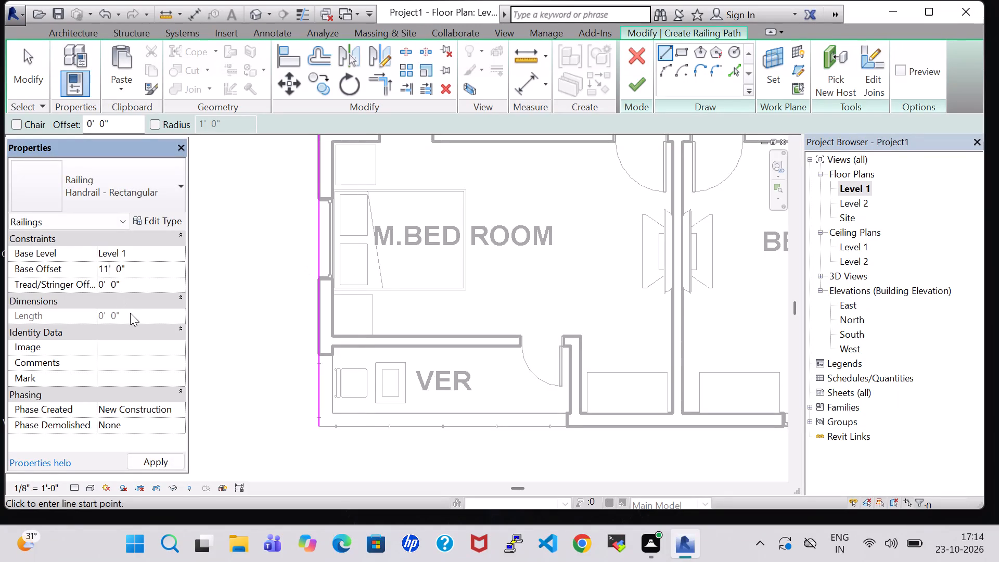
{"action": "left_click", "coordinate": [121, 266]}
{"action": "key", "text": "BackSpace"}
{"action": "key", "text": "8"}
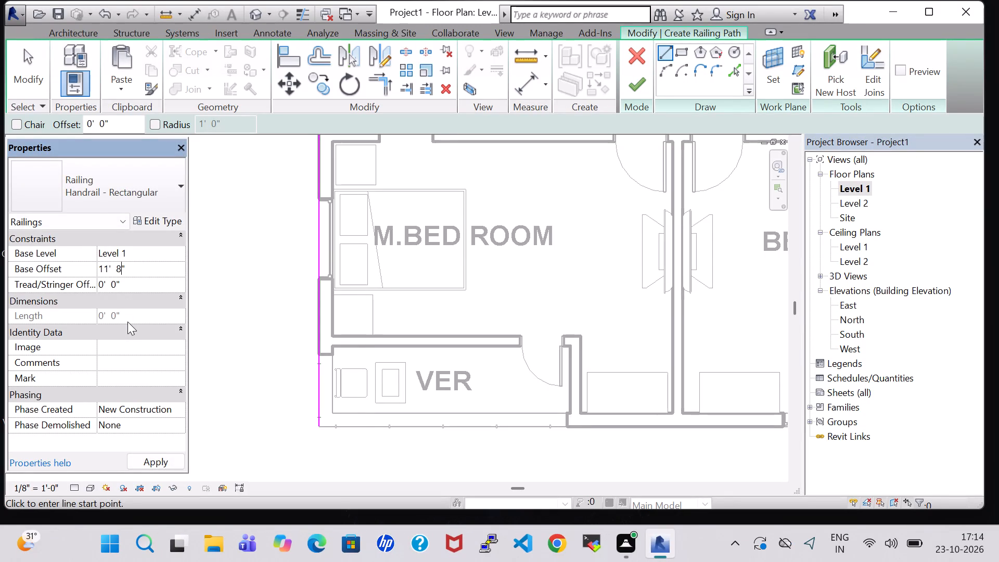
{"action": "key", "text": "Return"}
{"action": "left_click", "coordinate": [634, 85]}
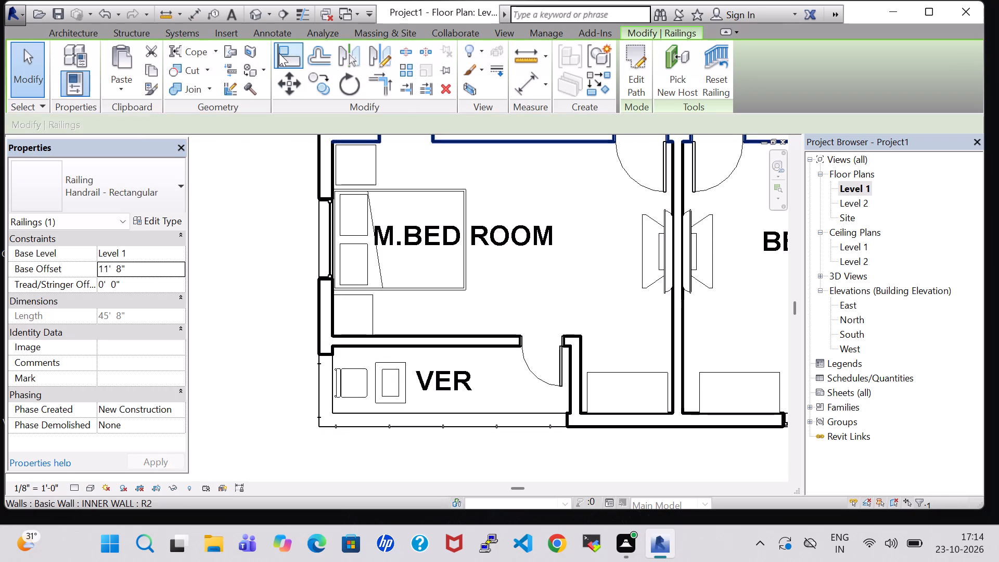
Add a second railing about 32' 8" long along the building's south outer edge, from the southwest to the southeast corner.
{"action": "left_click", "coordinate": [76, 35]}
{"action": "left_click", "coordinate": [364, 49]}
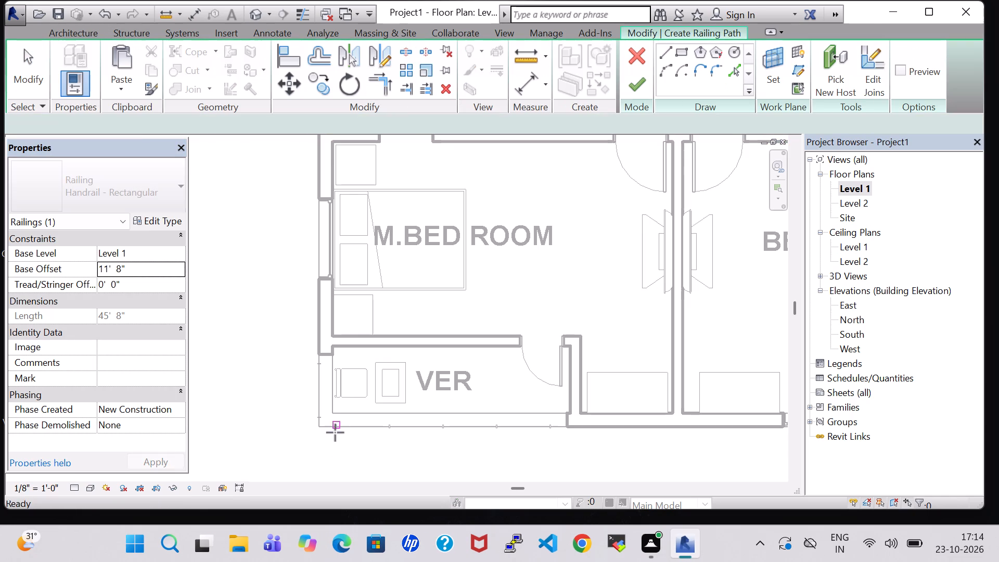
{"action": "left_click", "coordinate": [319, 427]}
{"action": "middle_click_drag", "start_coordinate": [666, 431], "coordinate": [473, 435]}
{"action": "scroll", "coordinate": [473, 435], "scroll_direction": "down", "scroll_amount": 1}
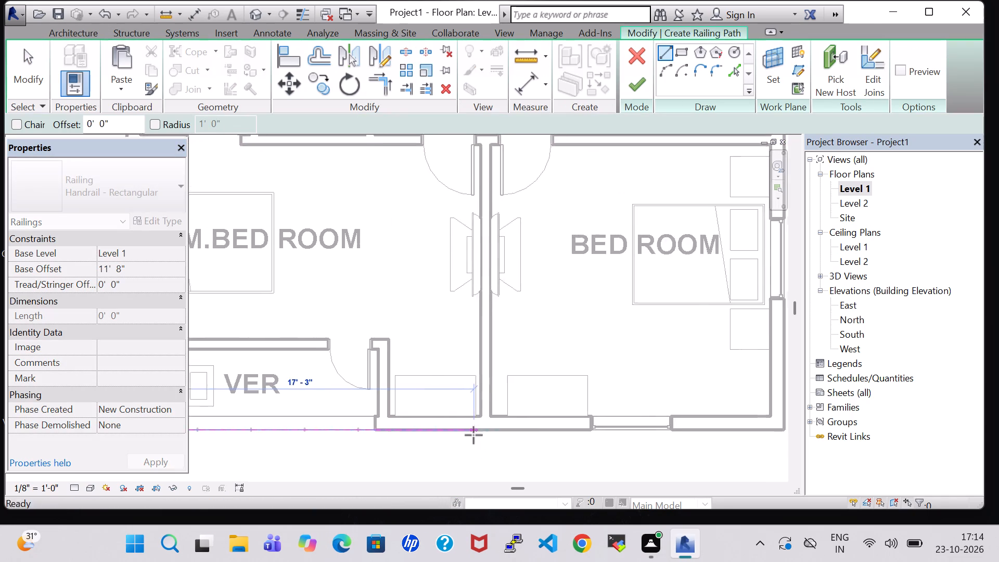
{"action": "scroll", "coordinate": [473, 435], "scroll_direction": "down", "scroll_amount": 1}
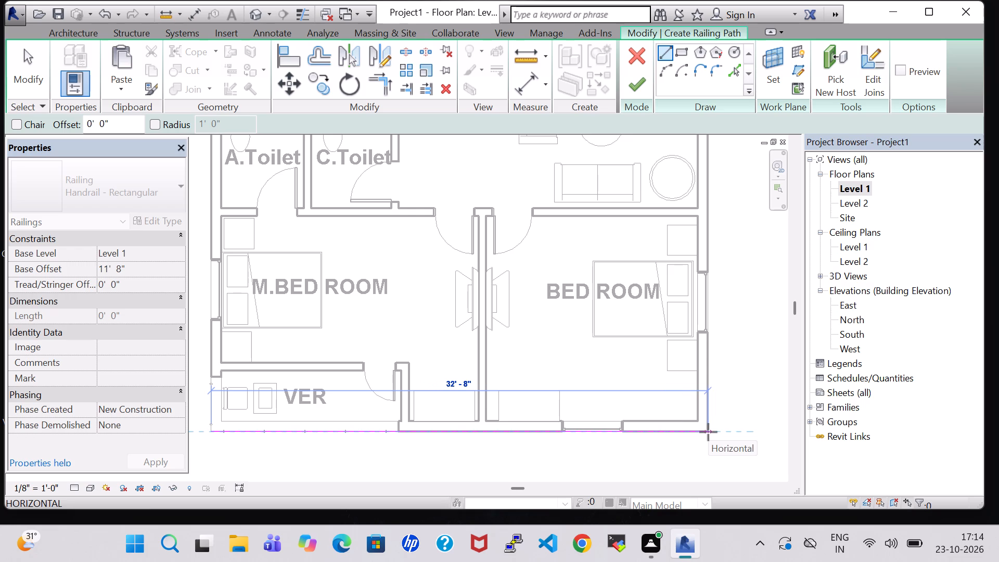
{"action": "left_click", "coordinate": [708, 432]}
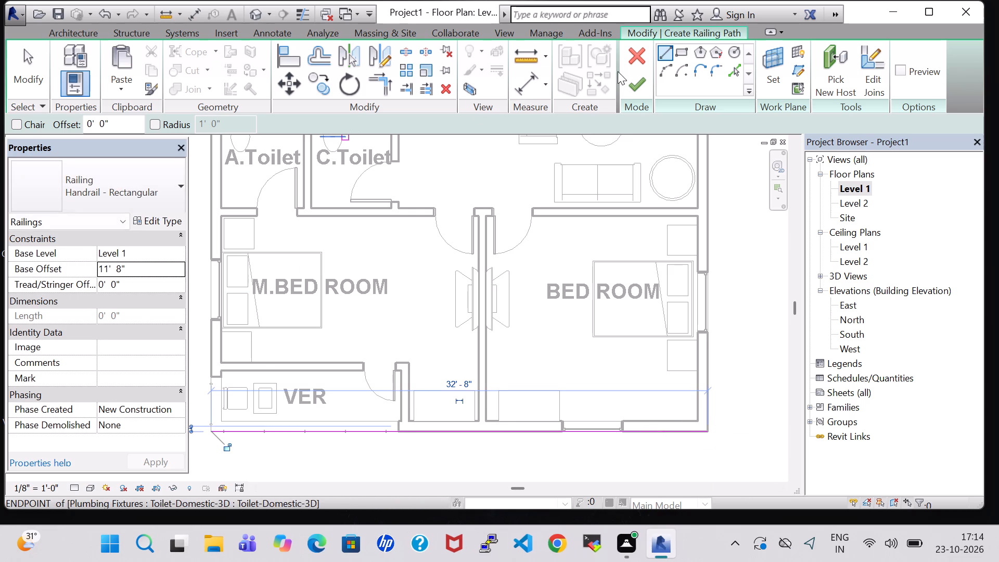
{"action": "left_click", "coordinate": [635, 78]}
Add a third railing about 45' 8" long along the building's east outer edge, from the southeast to the northeast corner.
{"action": "left_click", "coordinate": [90, 32]}
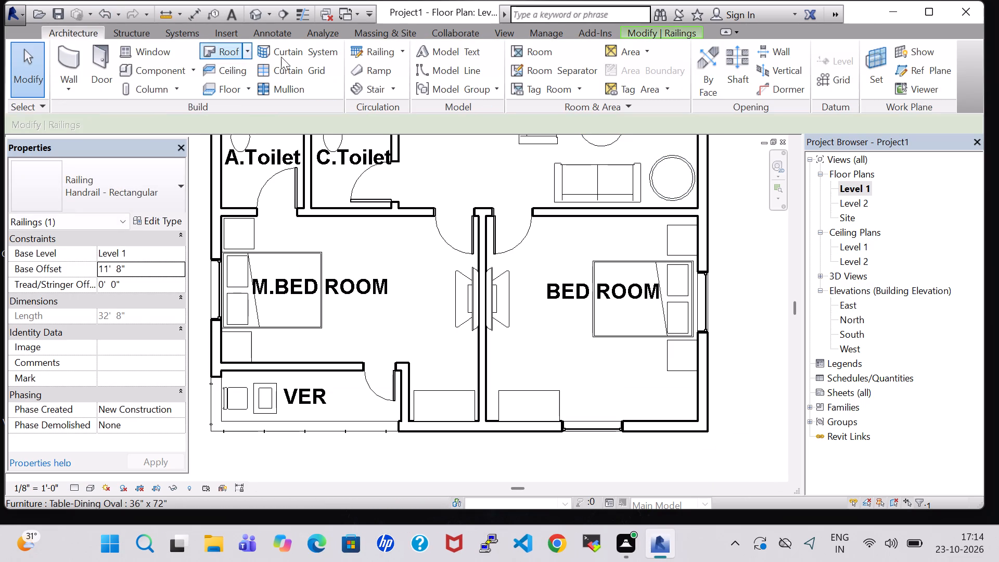
{"action": "left_click", "coordinate": [367, 47]}
{"action": "left_click", "coordinate": [706, 432]}
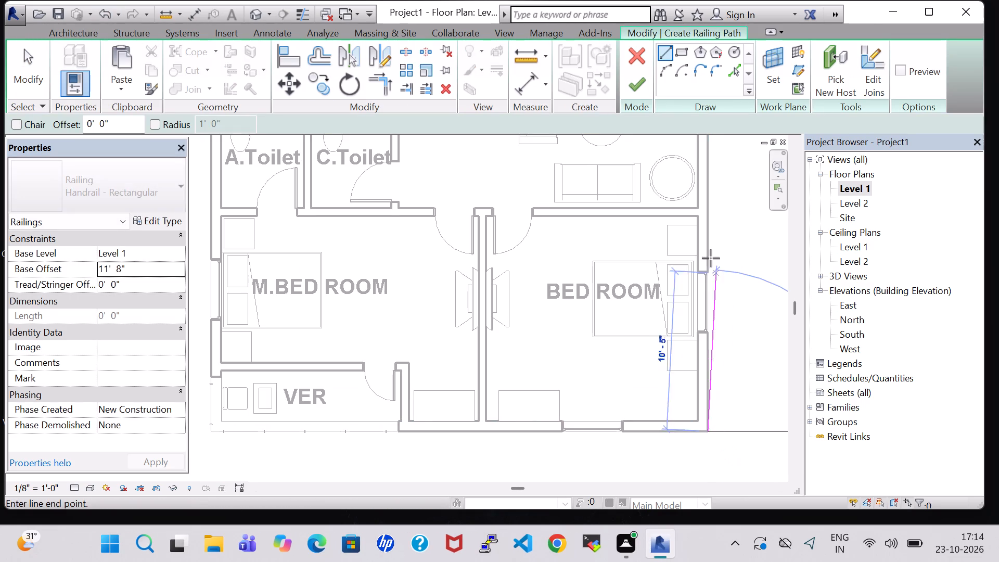
{"action": "middle_click", "coordinate": [705, 252]}
{"action": "scroll", "coordinate": [681, 385], "scroll_direction": "down", "scroll_amount": 3}
{"action": "scroll", "coordinate": [721, 225], "scroll_direction": "down", "scroll_amount": 1}
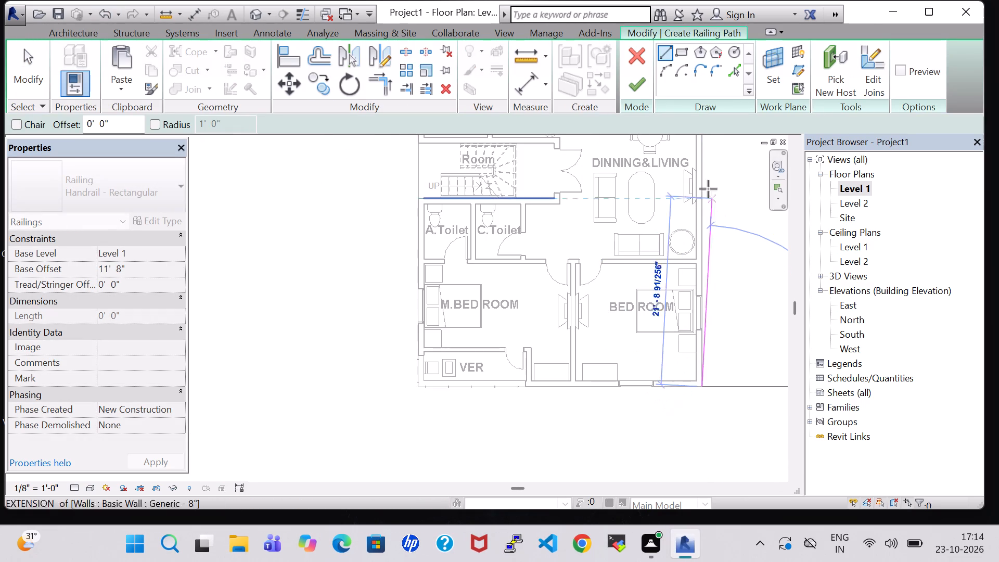
{"action": "middle_click", "coordinate": [703, 173]}
{"action": "middle_click", "coordinate": [703, 173]}
{"action": "middle_click_drag", "start_coordinate": [702, 174], "coordinate": [672, 284]}
{"action": "scroll", "coordinate": [686, 215], "scroll_direction": "down", "scroll_amount": 1}
{"action": "scroll", "coordinate": [425, 339], "scroll_direction": "up", "scroll_amount": 9}
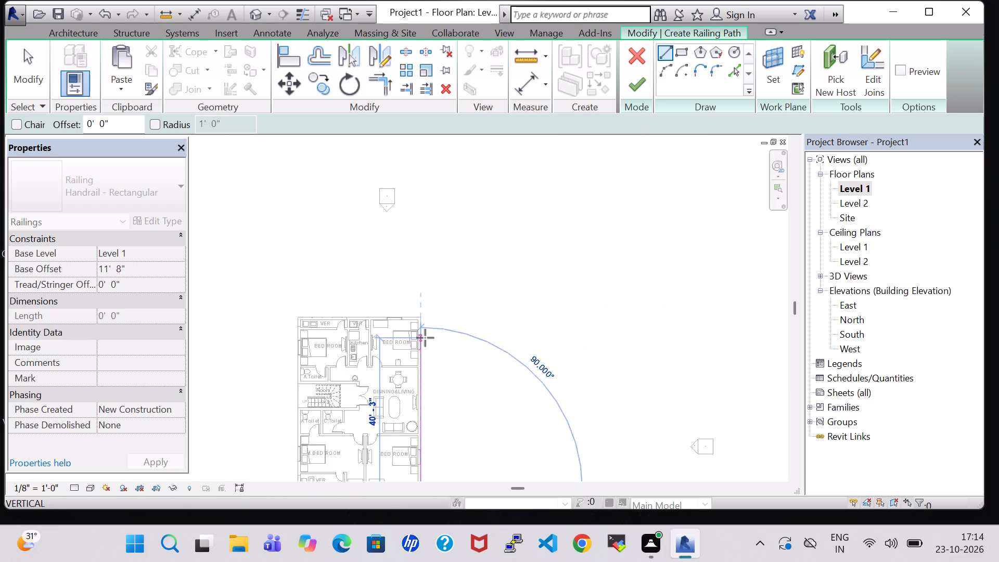
{"action": "scroll", "coordinate": [425, 338], "scroll_direction": "up", "scroll_amount": 2}
{"action": "left_click", "coordinate": [414, 292]}
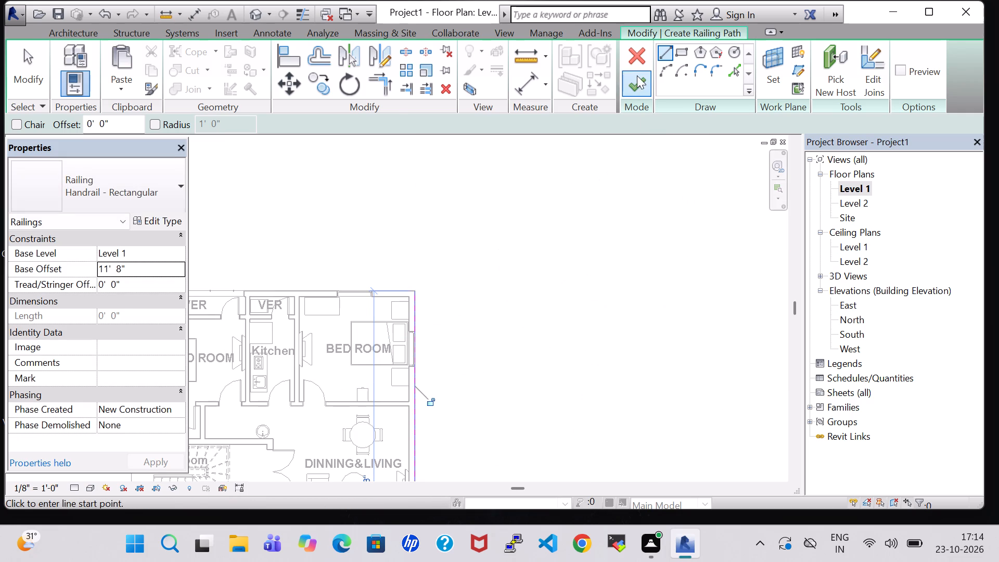
{"action": "left_click", "coordinate": [637, 75]}
Add a fourth railing about 32' 8" long along the building's north outer edge, from the northeast to the northwest corner.
{"action": "left_click", "coordinate": [66, 31]}
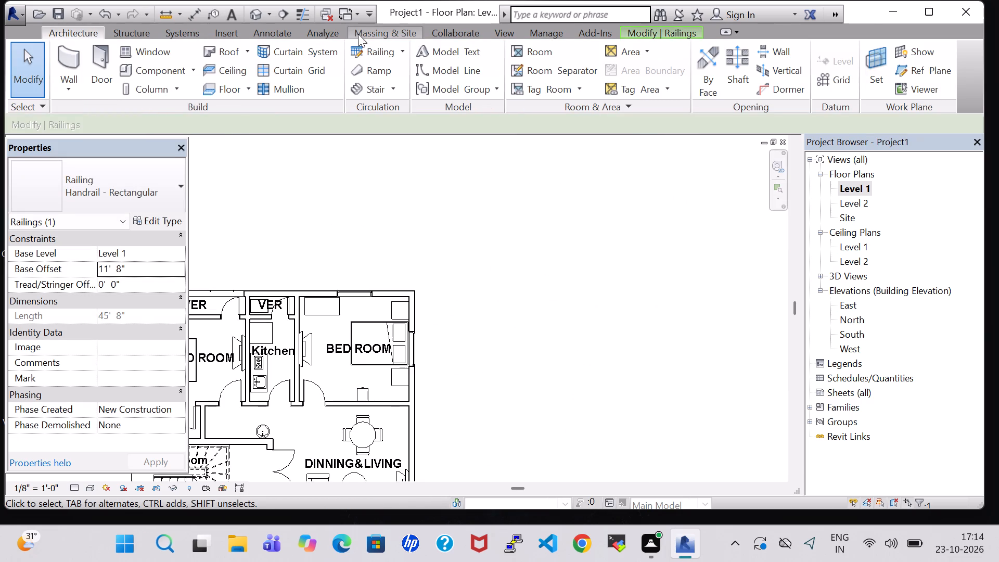
{"action": "left_click", "coordinate": [370, 45]}
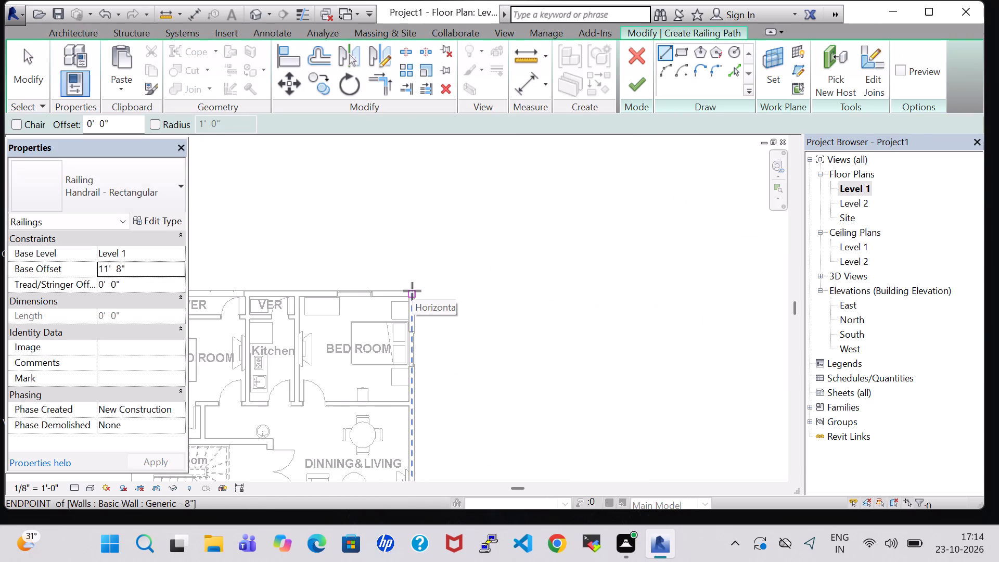
{"action": "scroll", "coordinate": [412, 291], "scroll_direction": "up", "scroll_amount": 3}
{"action": "left_click", "coordinate": [415, 291]}
{"action": "middle_click_drag", "start_coordinate": [380, 288], "coordinate": [450, 286]}
{"action": "middle_click_drag", "start_coordinate": [261, 290], "coordinate": [510, 288]}
{"action": "left_click", "coordinate": [304, 288]}
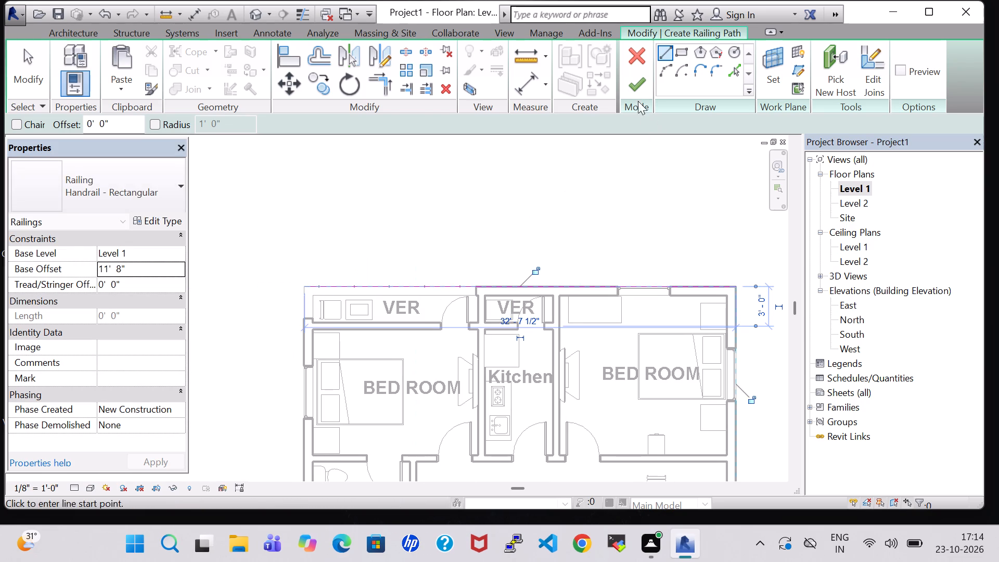
{"action": "left_click", "coordinate": [636, 90]}
Open the default 3D view to check the railings around the roof perimeter.
{"action": "left_click", "coordinate": [255, 11]}
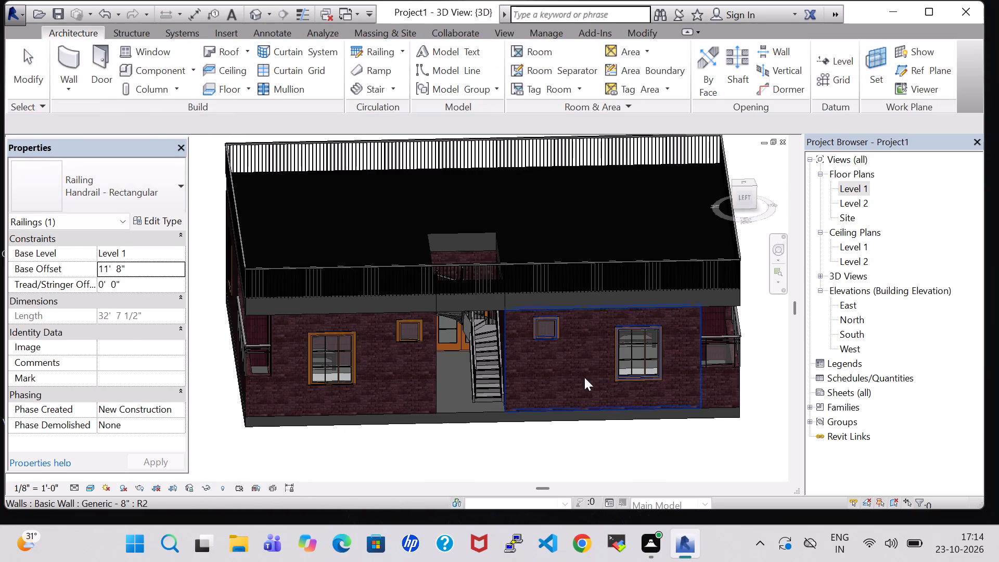
{"action": "scroll", "coordinate": [591, 449], "scroll_direction": "down", "scroll_amount": 1}
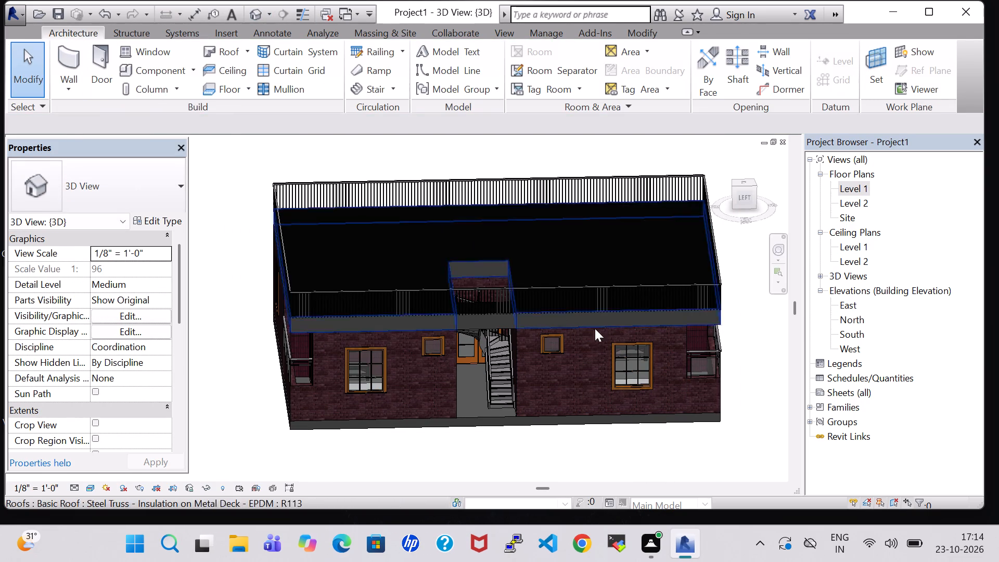
Save the model as a new Revit project named Project86 in the work folder on the Desktop.
{"action": "left_click", "coordinate": [20, 20]}
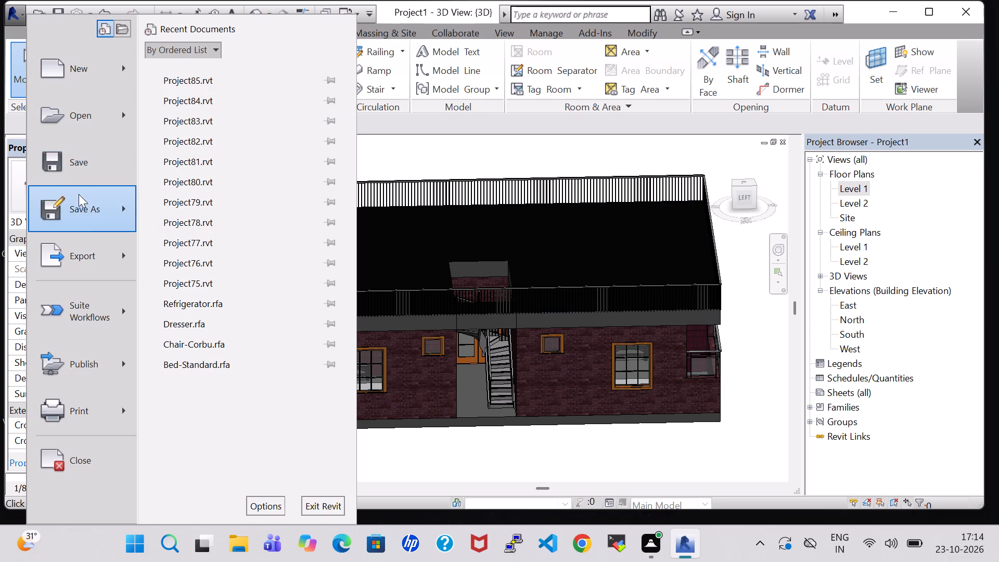
{"action": "left_click", "coordinate": [89, 209]}
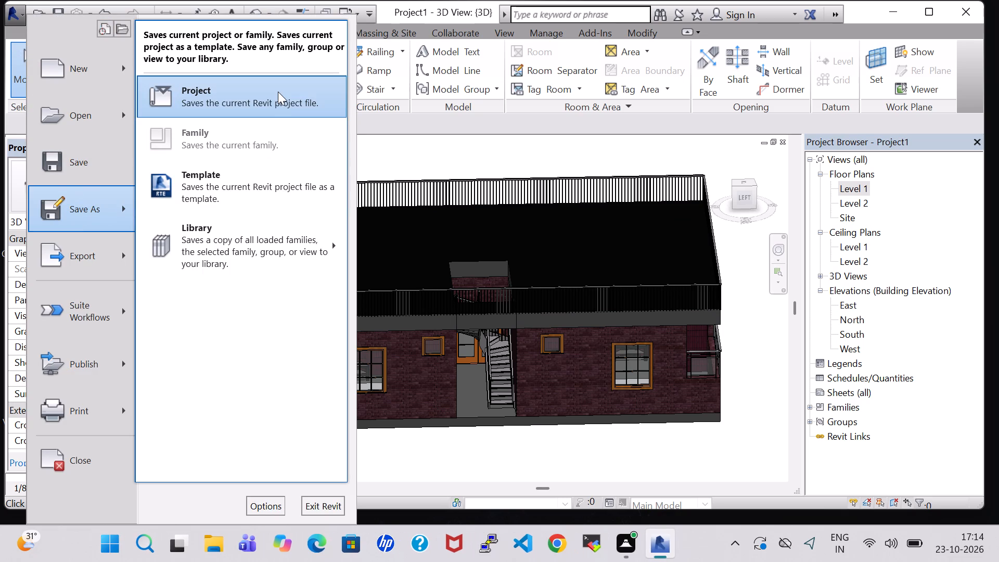
{"action": "left_click", "coordinate": [278, 92]}
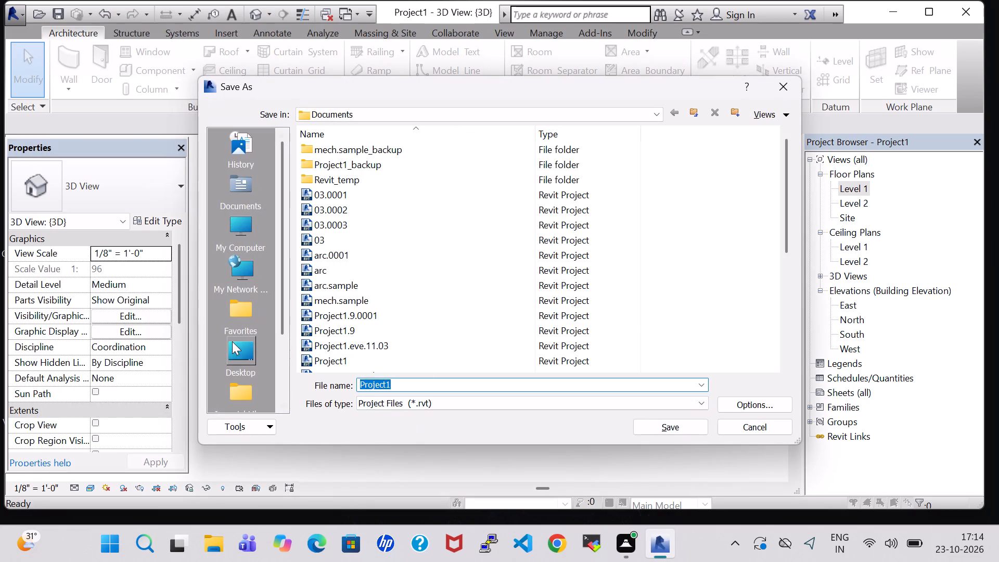
{"action": "double_click", "coordinate": [234, 350]}
{"action": "scroll", "coordinate": [336, 237], "scroll_direction": "down", "scroll_amount": 2}
{"action": "double_click", "coordinate": [329, 341]}
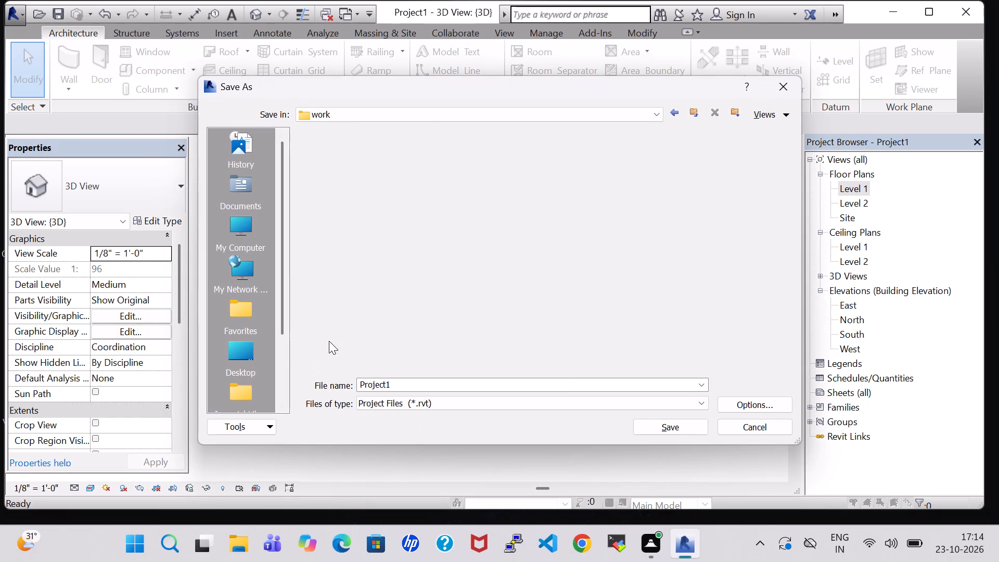
{"action": "left_click_drag", "start_coordinate": [785, 143], "coordinate": [814, 363]}
{"action": "triple_click", "coordinate": [396, 383]}
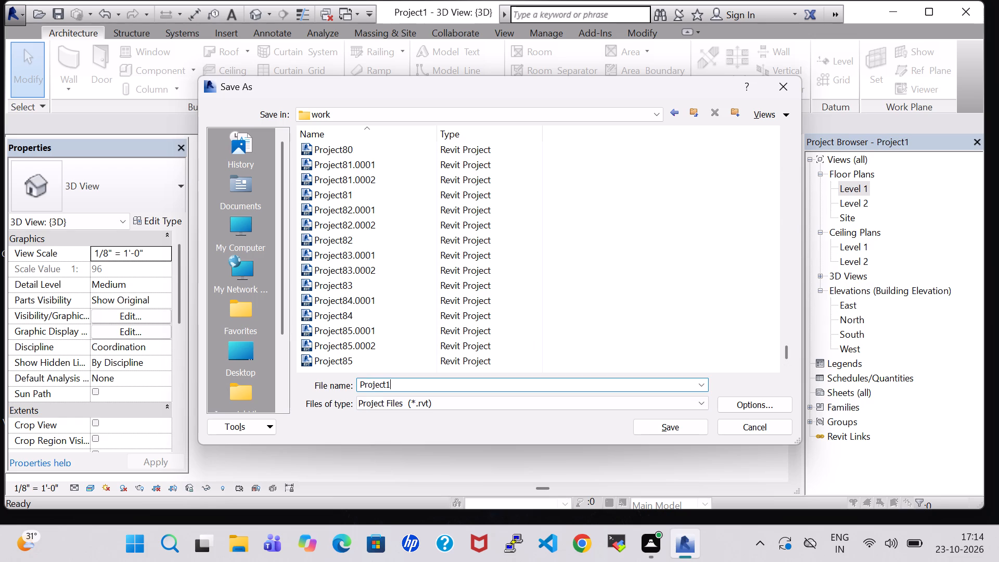
{"action": "key", "text": "BackSpace"}
{"action": "type", "text": "86"}
{"action": "left_click", "coordinate": [688, 424]}
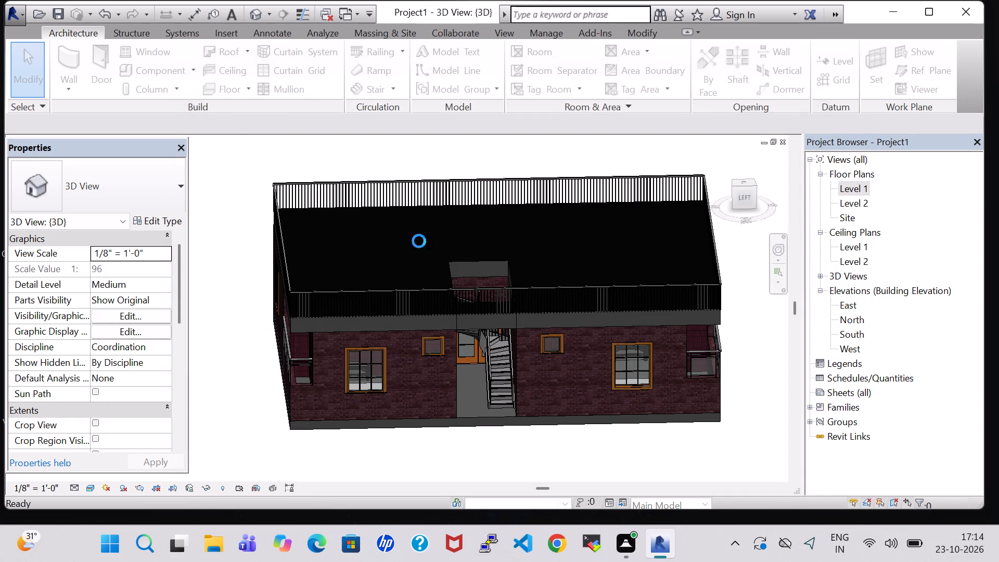
Export the model as an IFC 2x3 file named Project86 in the work folder.
{"action": "left_click", "coordinate": [11, 16]}
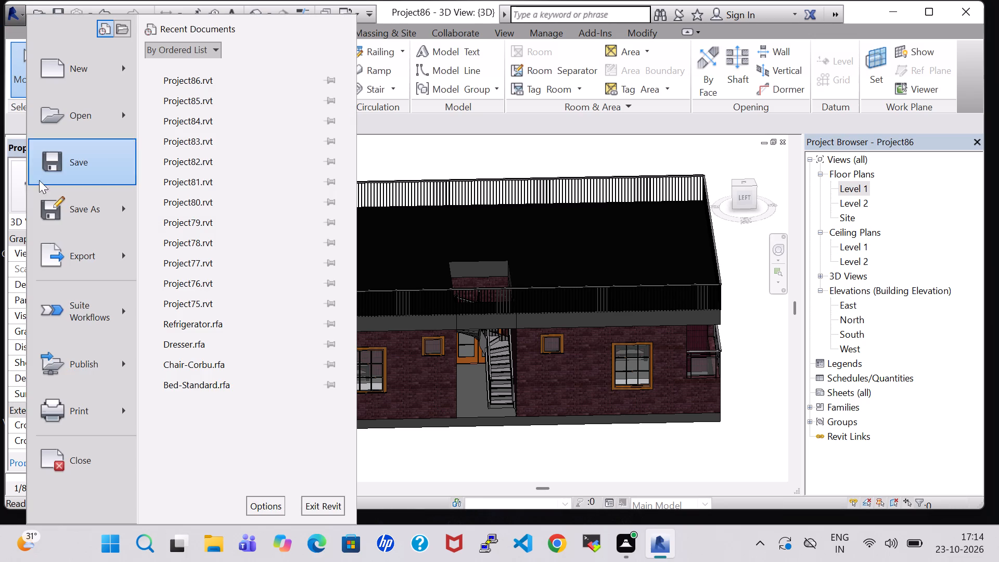
{"action": "left_click", "coordinate": [75, 264]}
{"action": "left_click", "coordinate": [257, 406]}
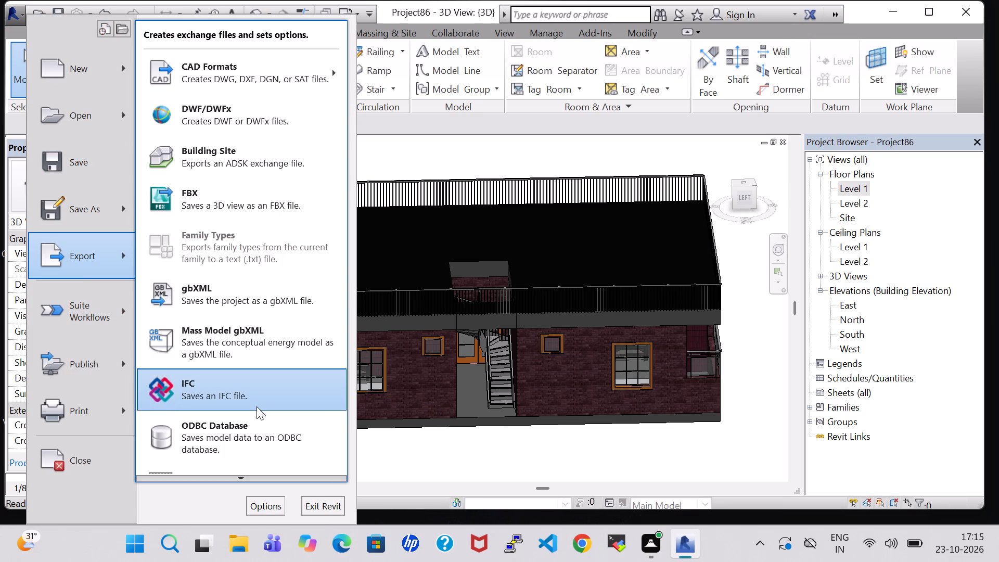
{"action": "double_click", "coordinate": [221, 387]}
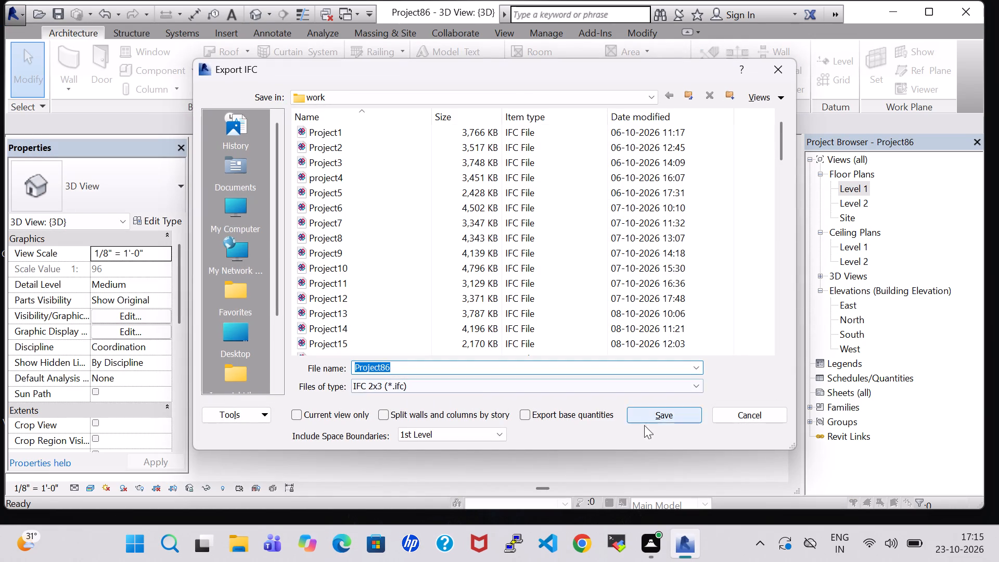
{"action": "left_click", "coordinate": [670, 418]}
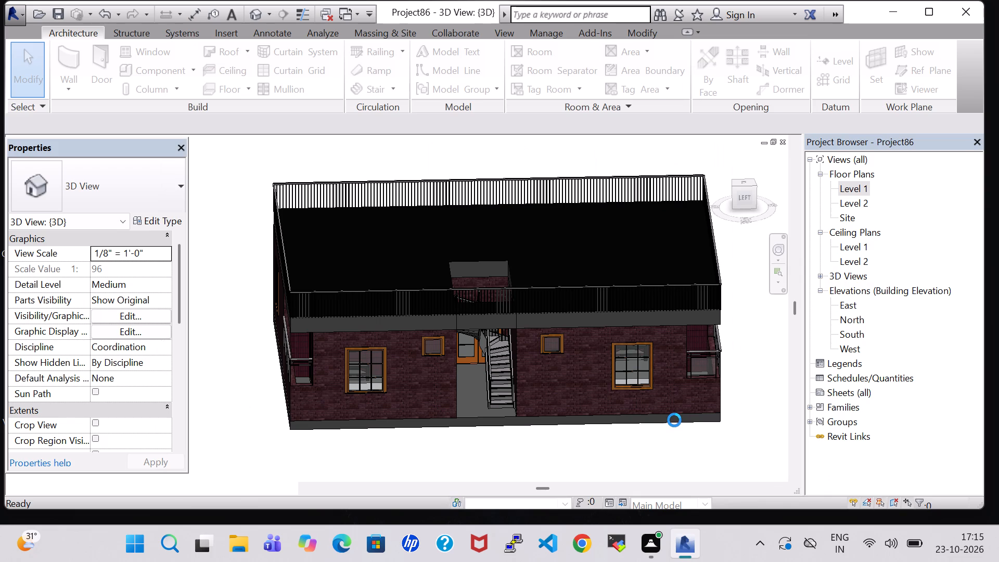